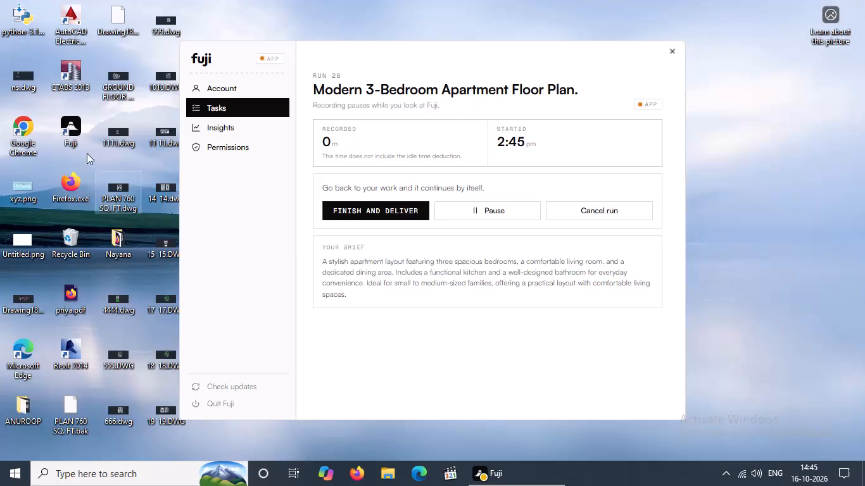
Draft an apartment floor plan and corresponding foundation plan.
Launch AutoCAD Electrical from the desktop.
double_click(78, 28)
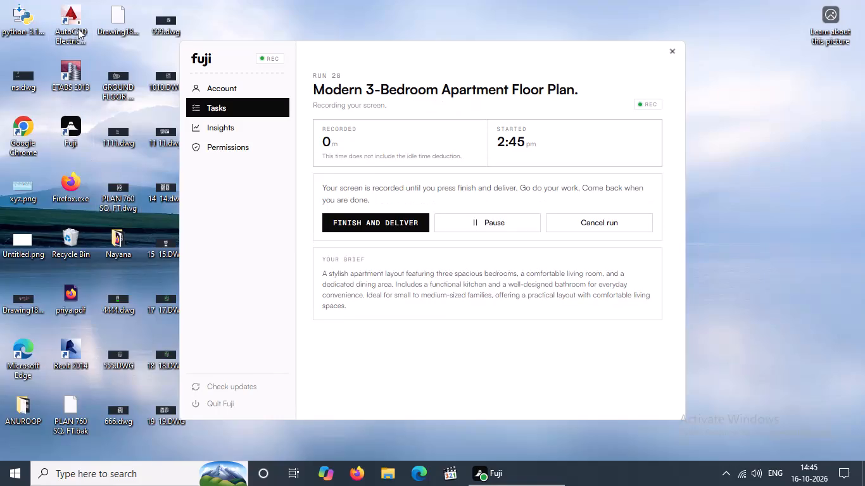
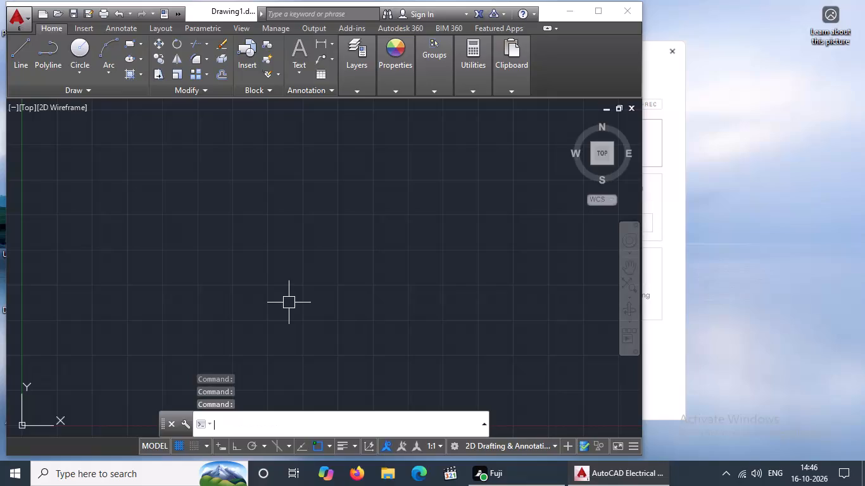
Turn on command log recording with LOGFILEON.
type("LOG")
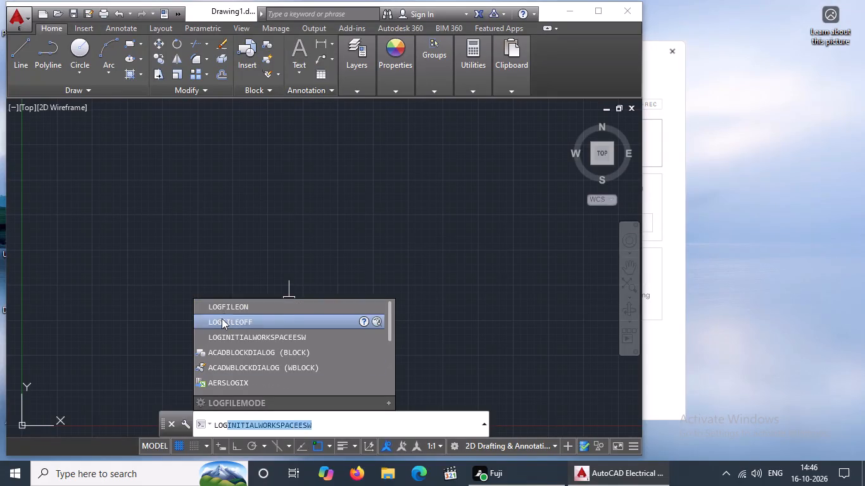
left_click(248, 309)
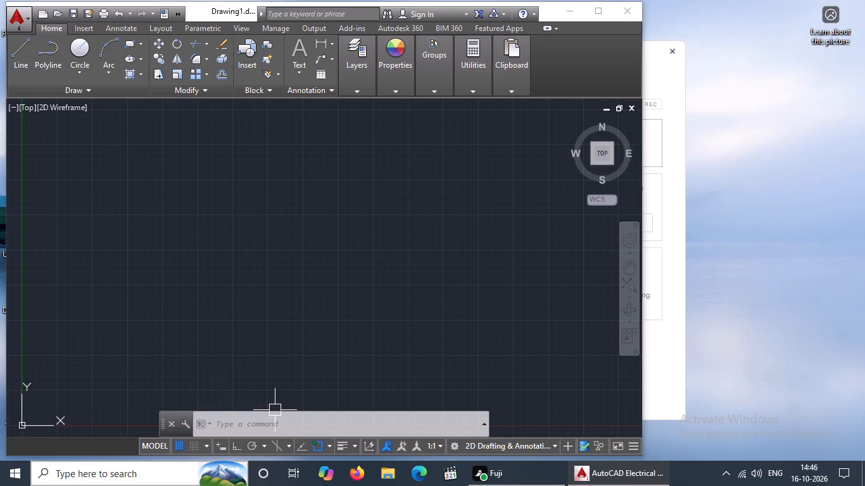
key("Escape")
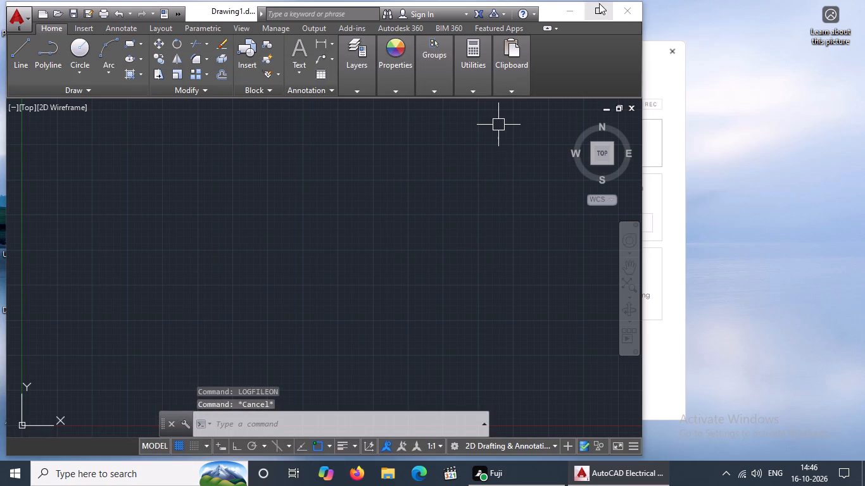
Maximize the AutoCAD window.
left_click_drag(600, 3, 594, 17)
Run LOGFILEON again to turn on command log recording.
left_click(298, 434)
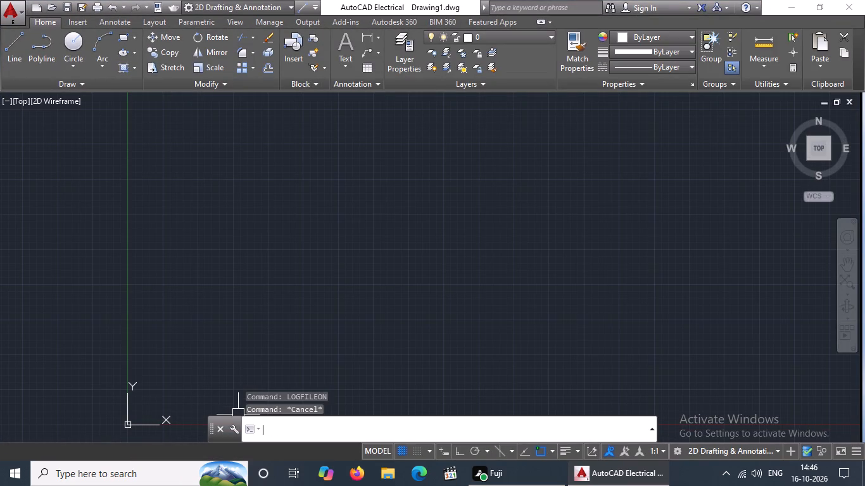
type("LOF")
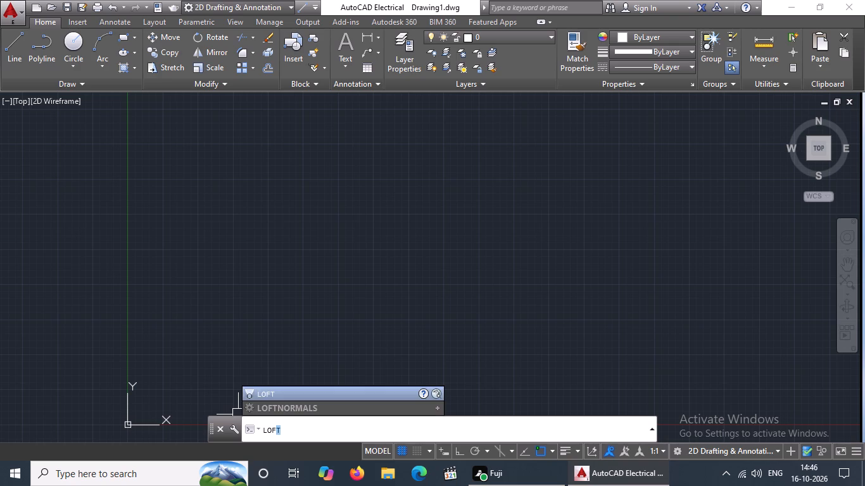
key("BackSpace")
key("BackSpace")
key("g")
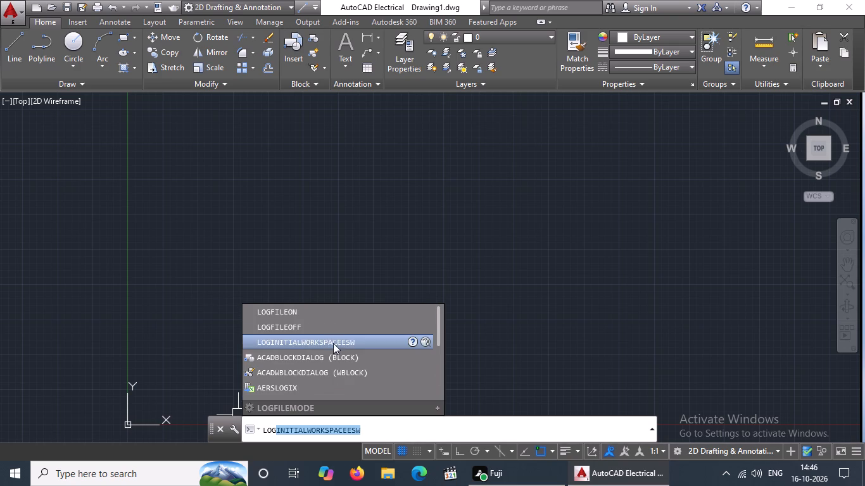
left_click(321, 308)
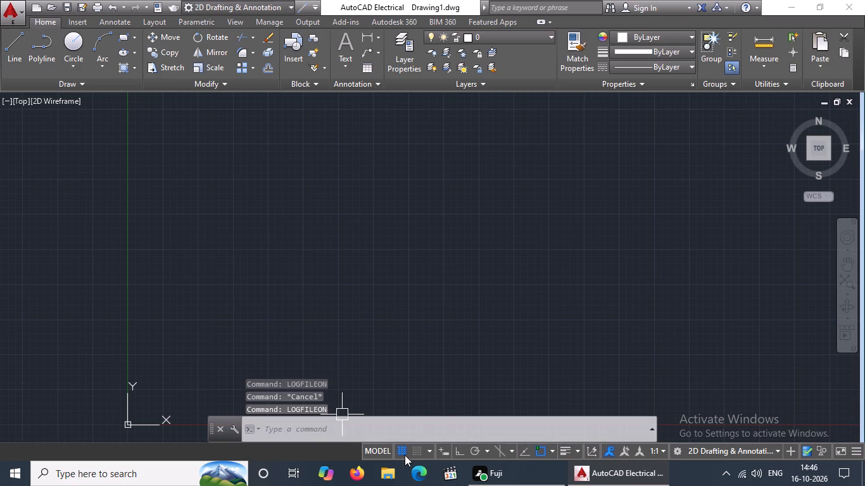
Turn the grid display off and Ortho mode on.
left_click(400, 452)
left_click(465, 446)
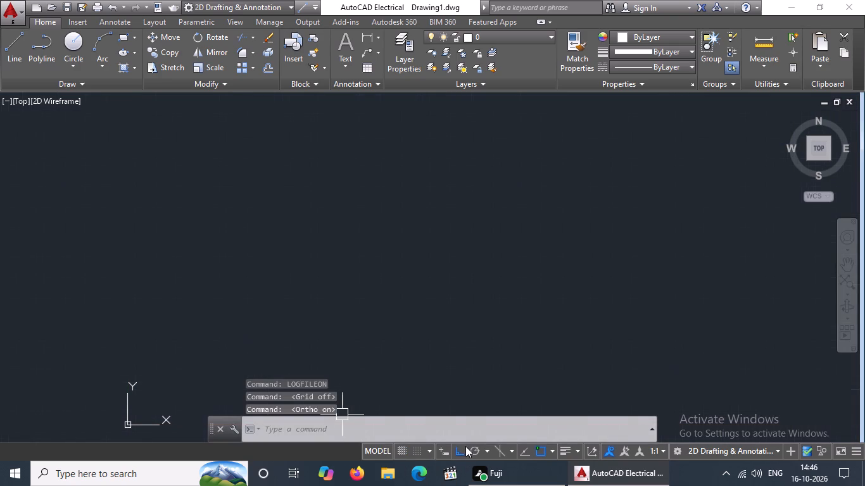
Configure the drawing units to Architectural length type, 0'-0 1/2" precision and Inches as the insertion scale.
scroll(500, 376, "up", 1)
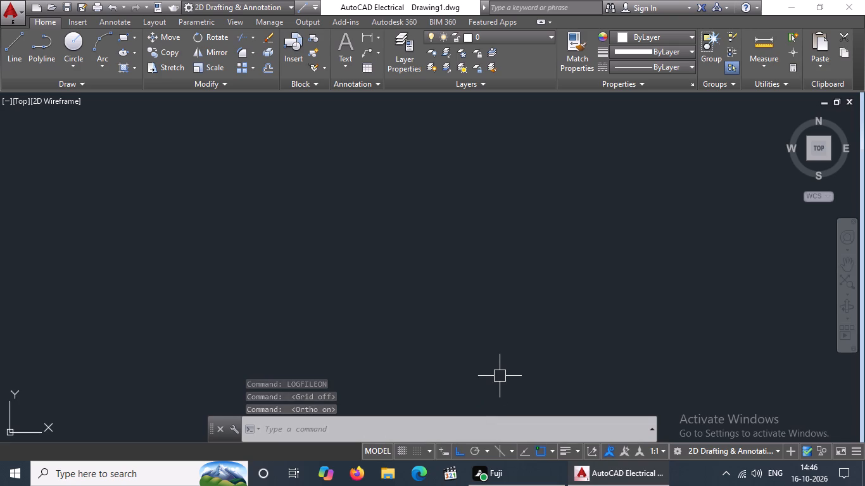
key("Escape")
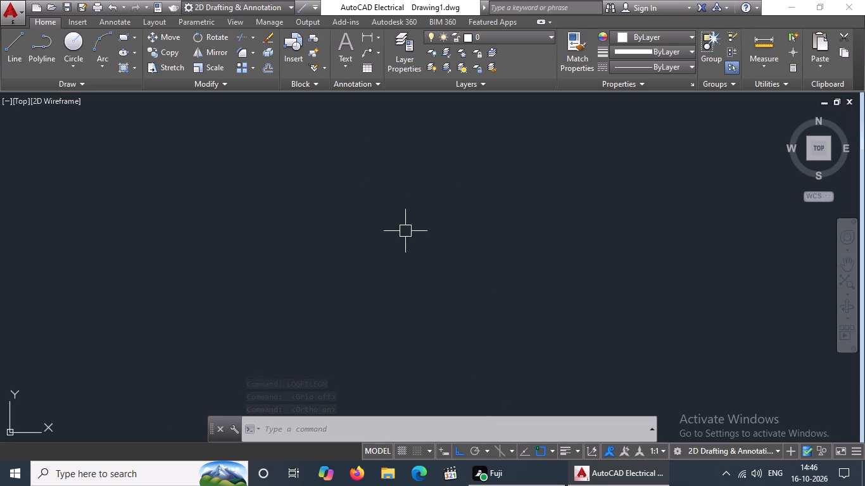
type("UN")
key("space")
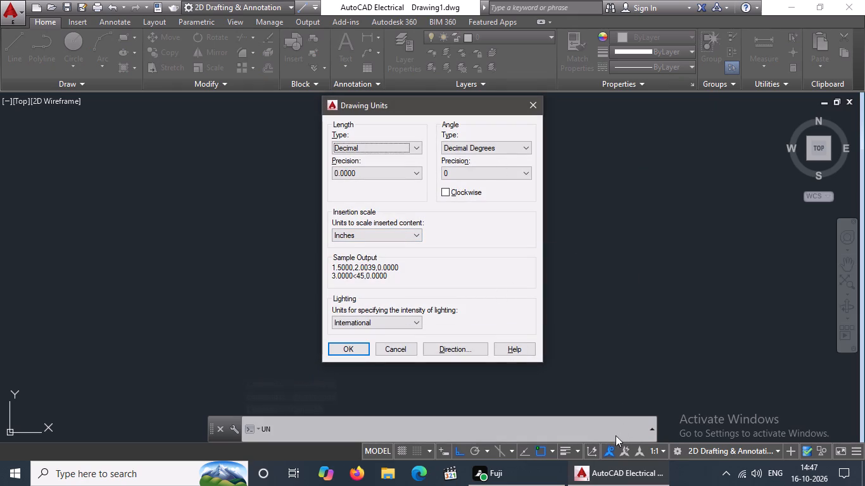
left_click(416, 147)
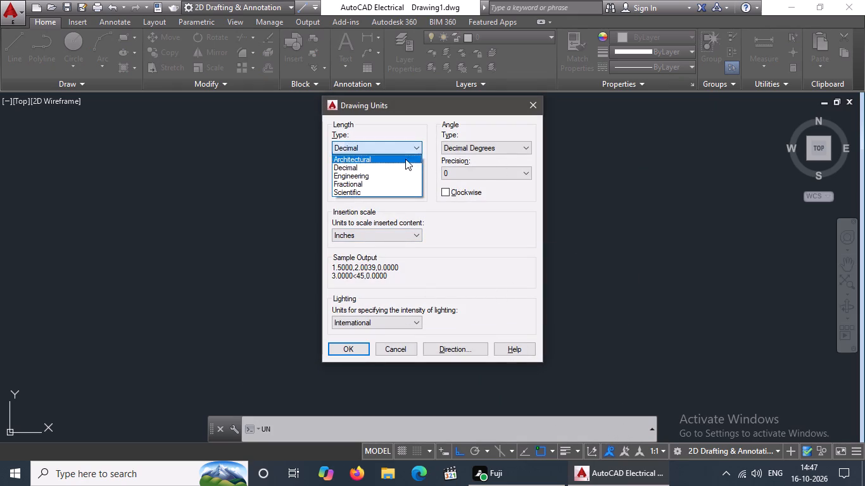
left_click(367, 157)
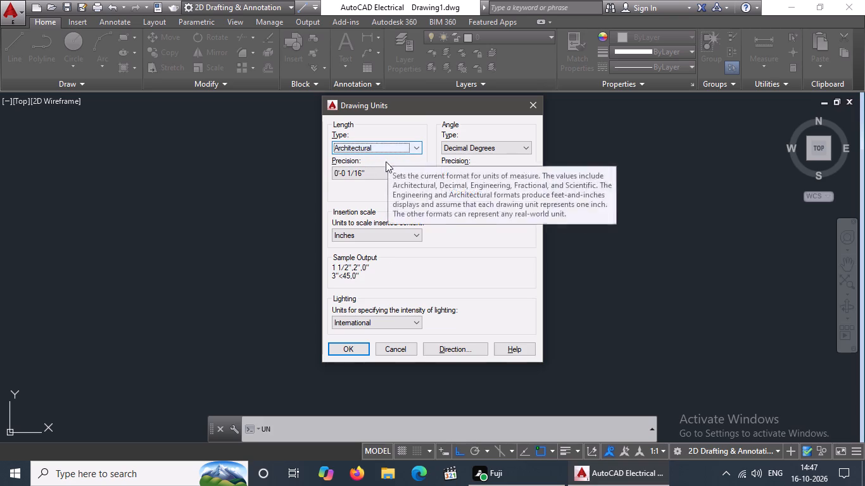
left_click(386, 173)
left_click(371, 190)
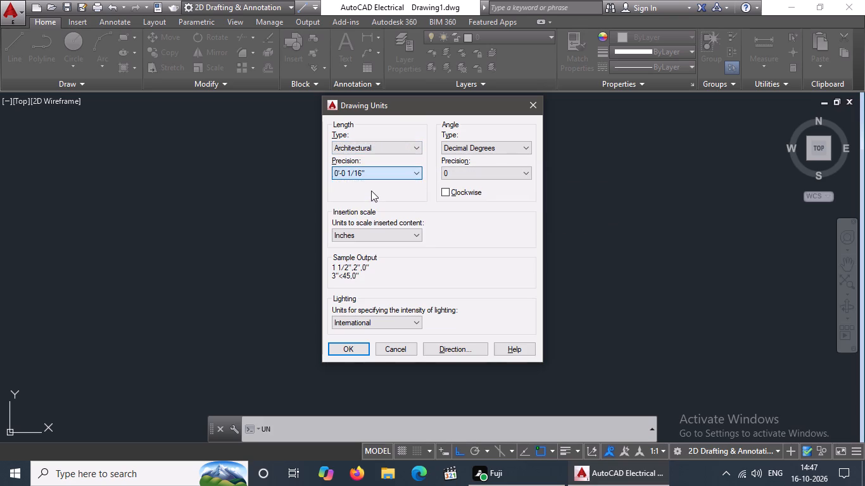
left_click(412, 236)
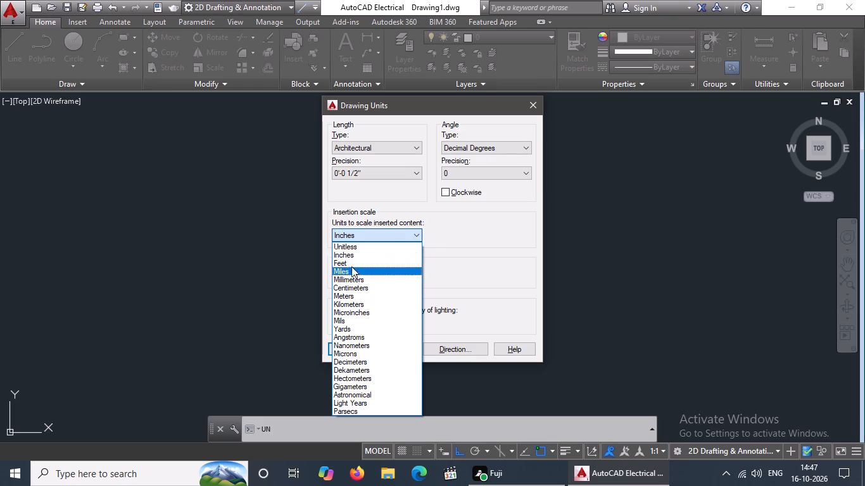
left_click(351, 255)
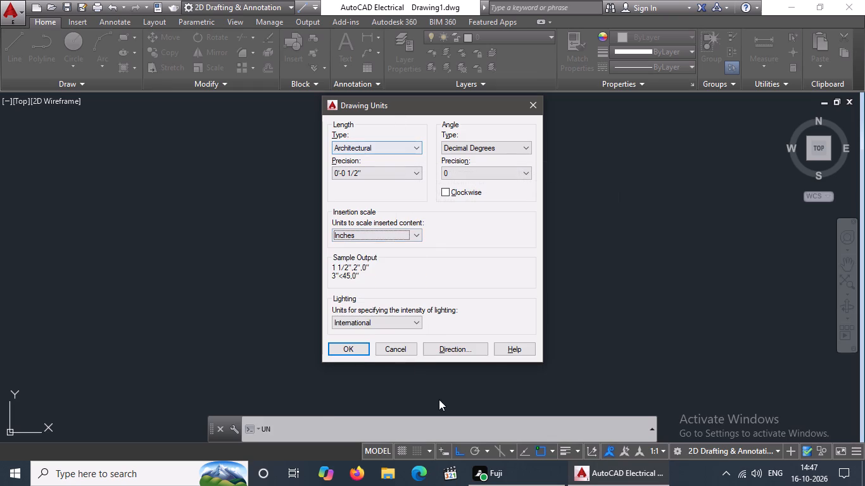
left_click(358, 348)
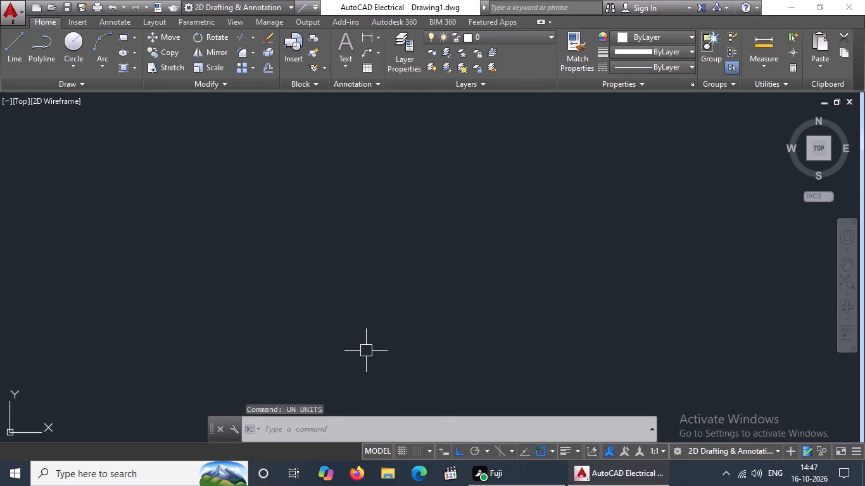
Modify the Standard dimension style's primary units to Architectural format with 0'-0 1/2" precision and set the style current.
key("Escape")
type("D")
key("space")
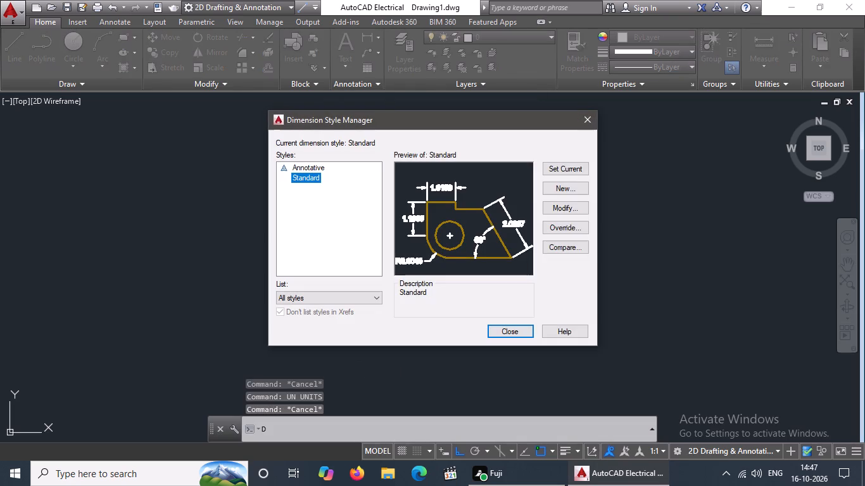
left_click(568, 208)
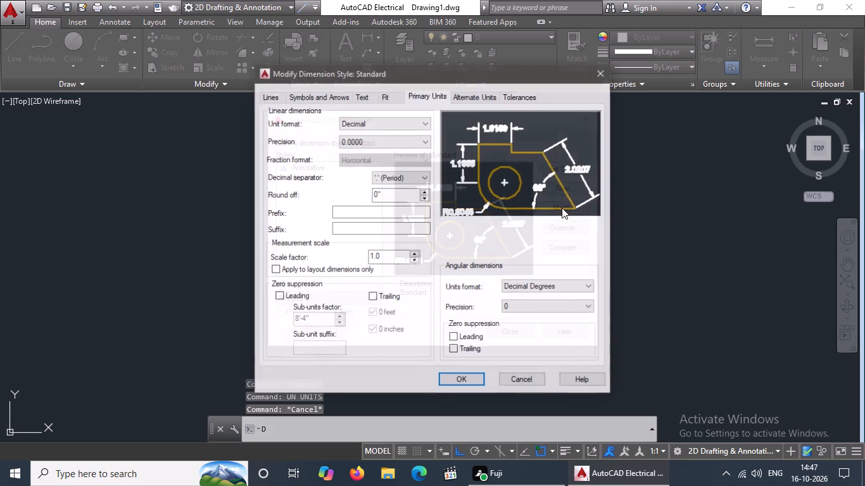
left_click(436, 89)
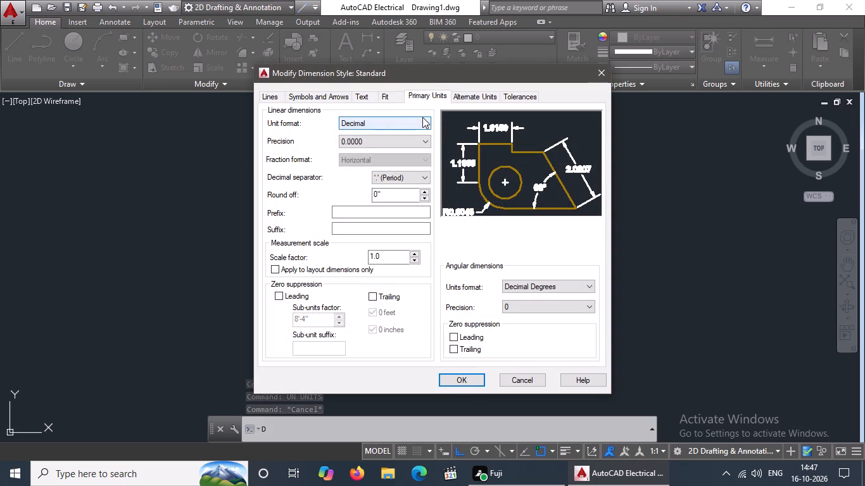
left_click(422, 117)
left_click(376, 158)
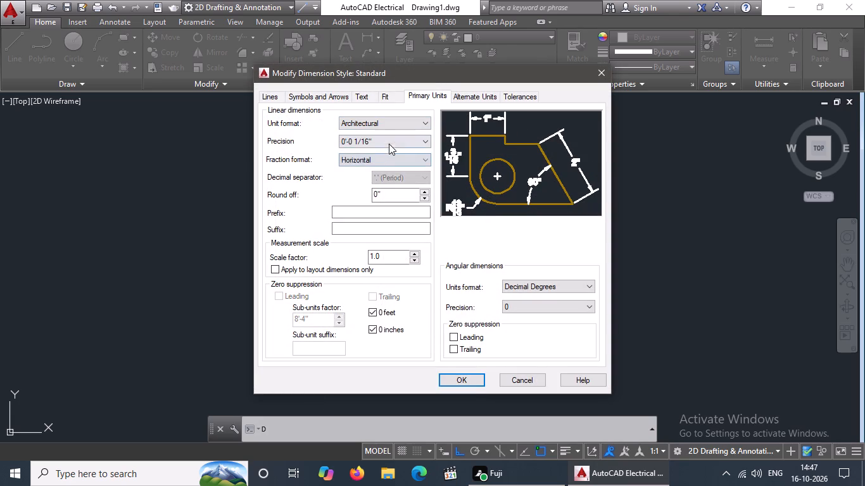
left_click(390, 142)
left_click(372, 161)
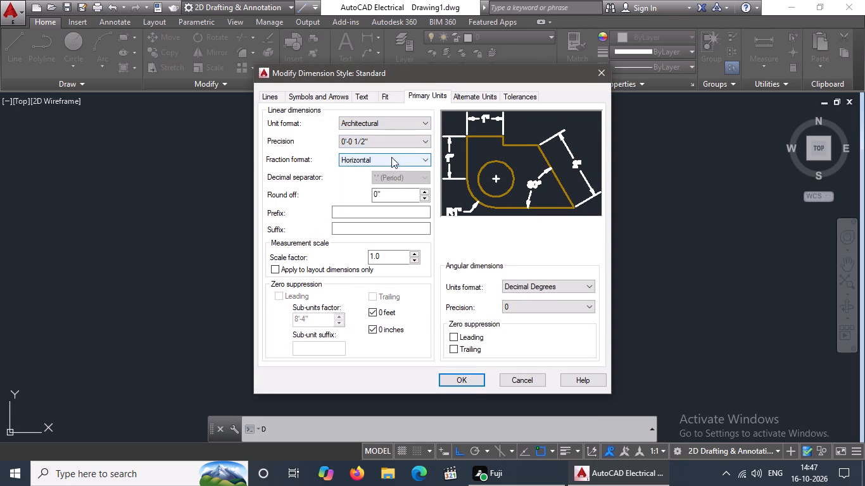
left_click(458, 376)
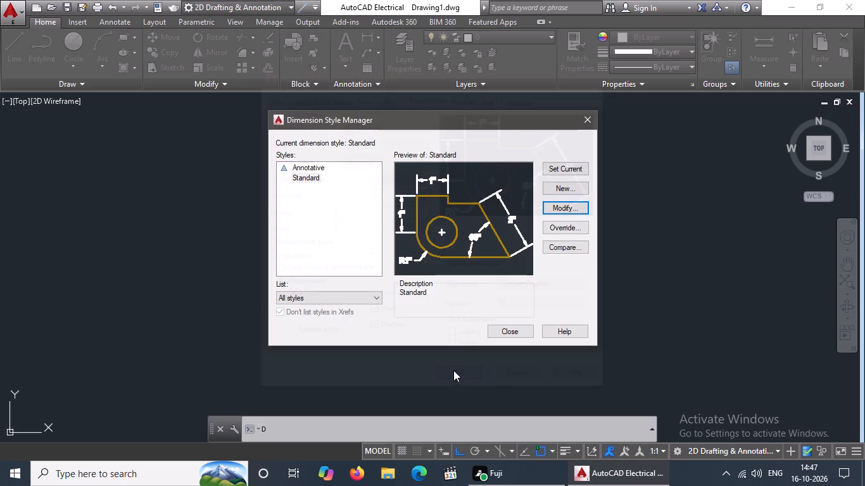
left_click(565, 173)
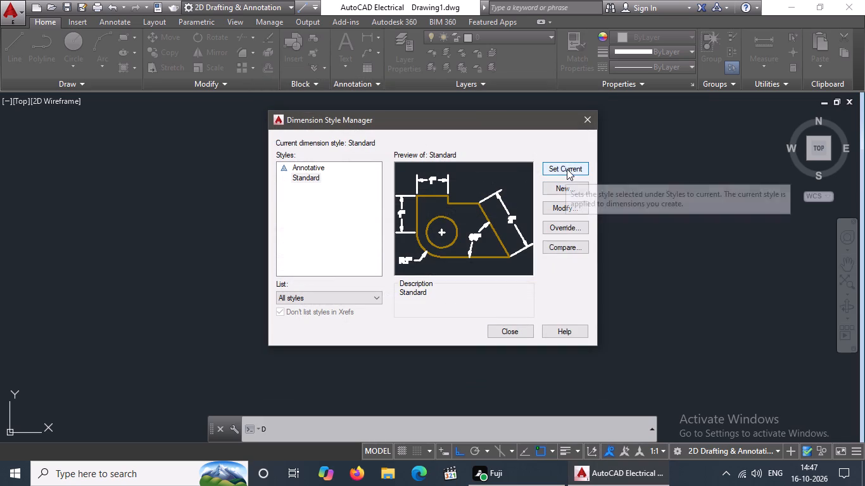
left_click(567, 169)
left_click(504, 332)
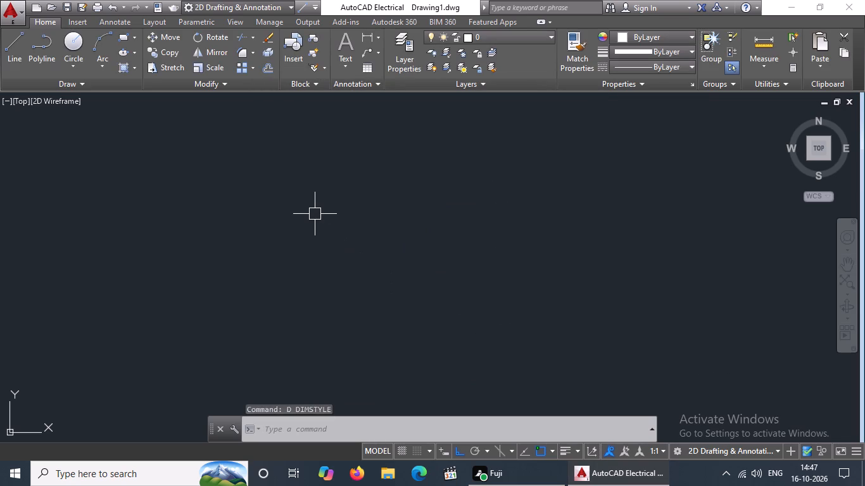
Reapply the drawing units as Architectural with 0'-0 1/2" precision and Inches as the insertion scale.
key("Escape")
type("UN")
key("space")
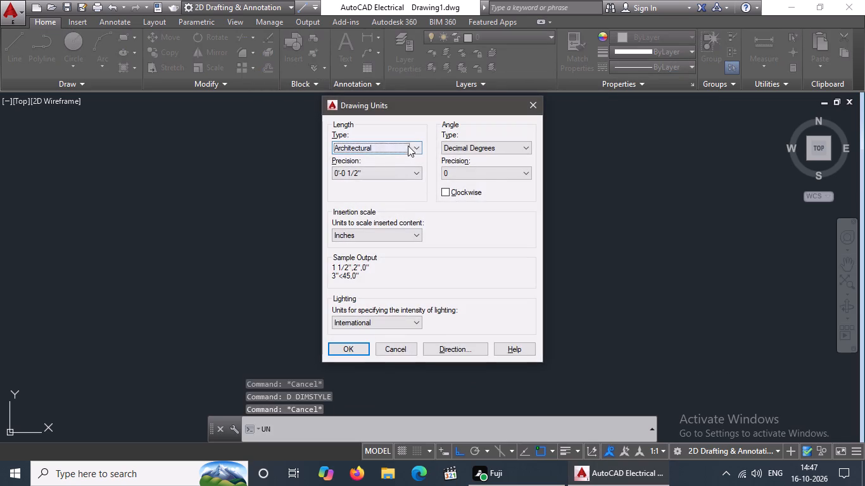
left_click(410, 145)
left_click(360, 158)
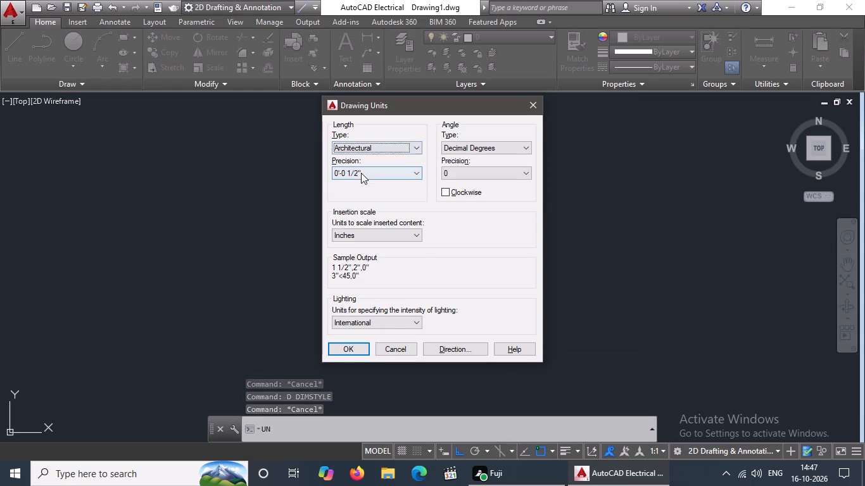
left_click(362, 173)
left_click(358, 192)
left_click(365, 235)
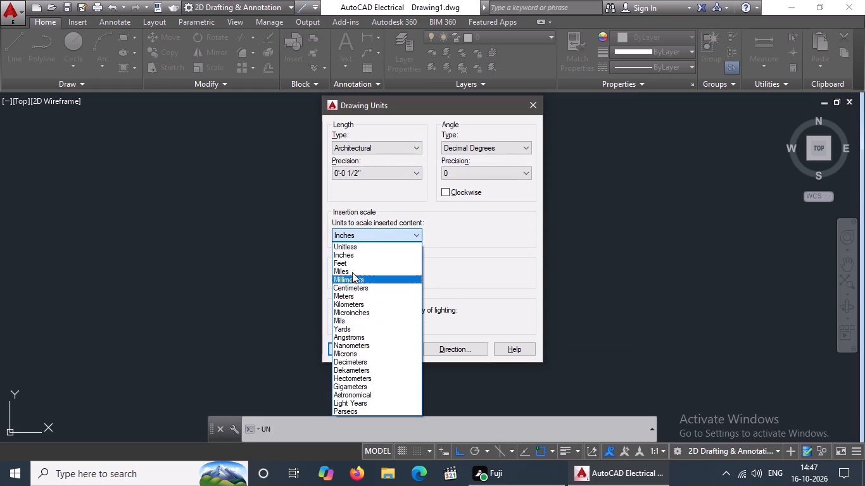
left_click(354, 256)
left_click(348, 347)
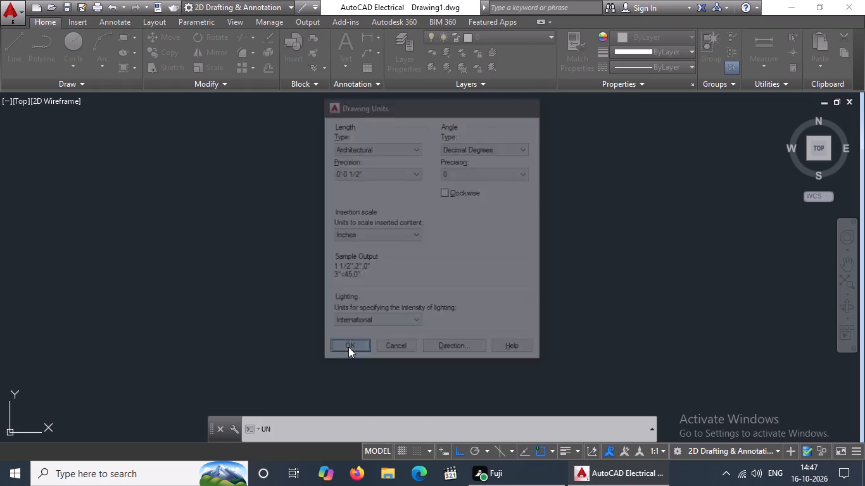
Reapply the Standard dimension style's primary units as Architectural with 0'-0 1/2" precision and set the style current.
type("D")
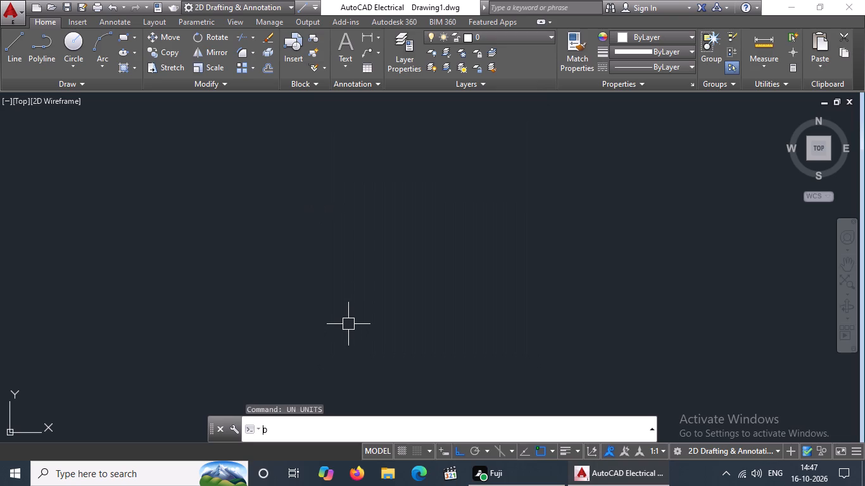
key("space")
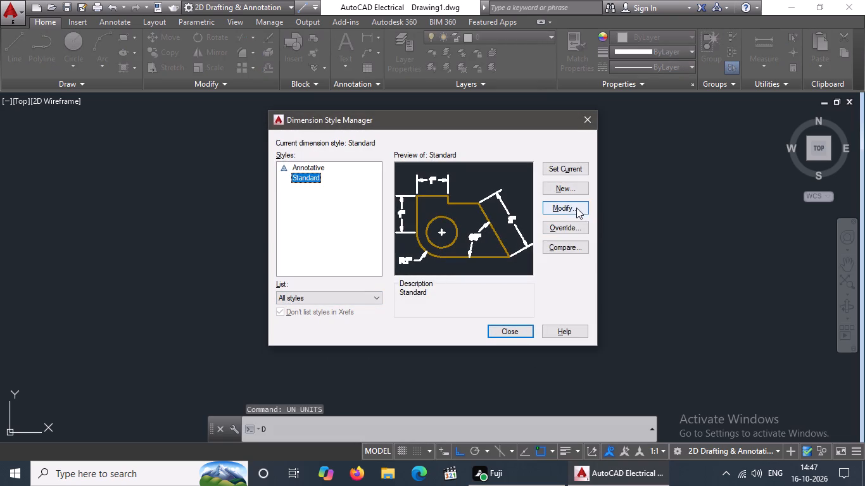
left_click(576, 207)
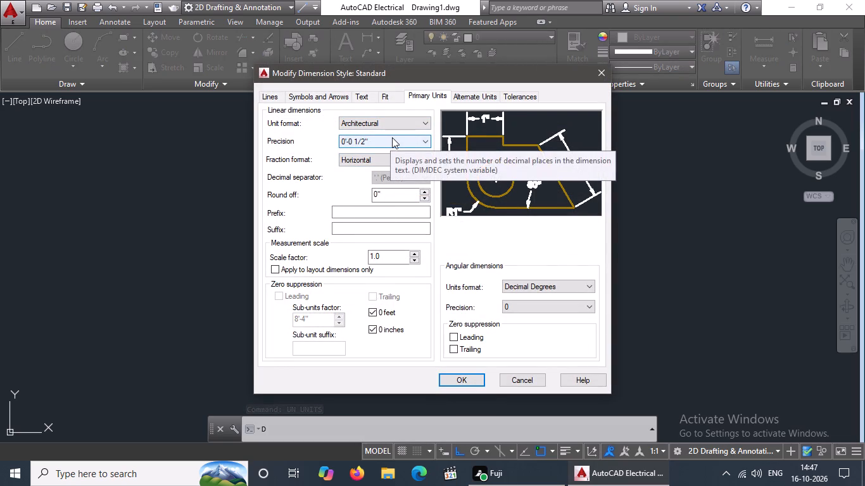
left_click(401, 143)
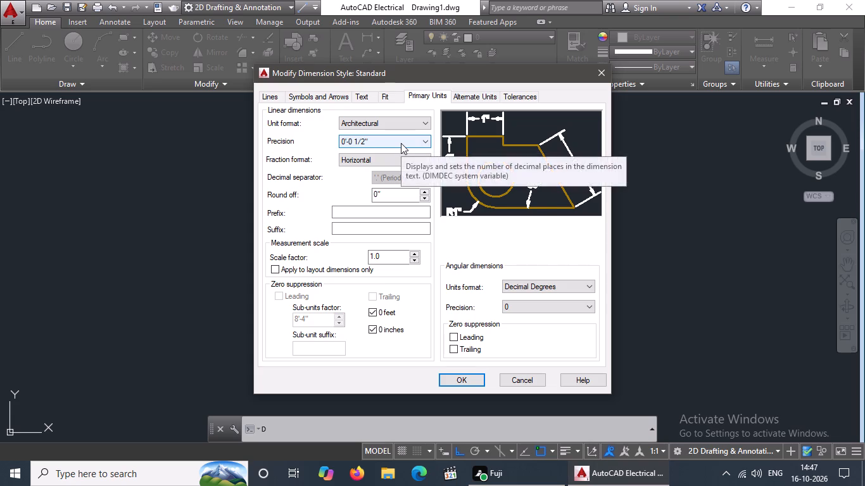
left_click(367, 160)
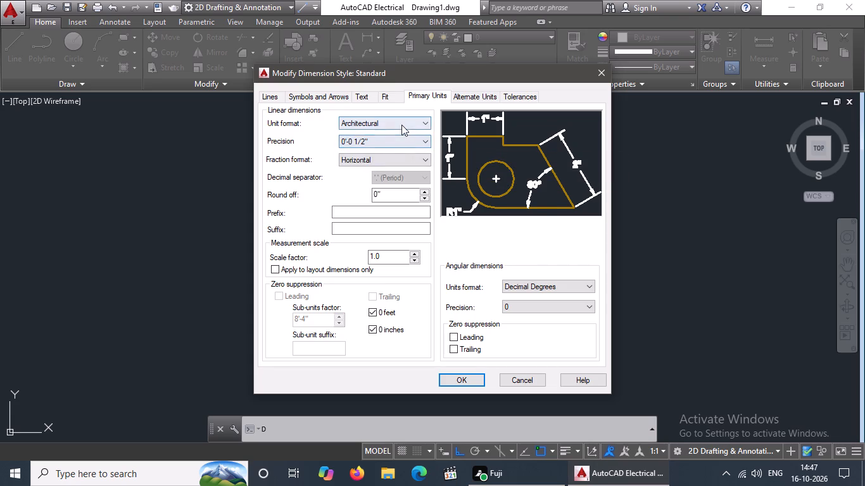
left_click(401, 125)
left_click(365, 159)
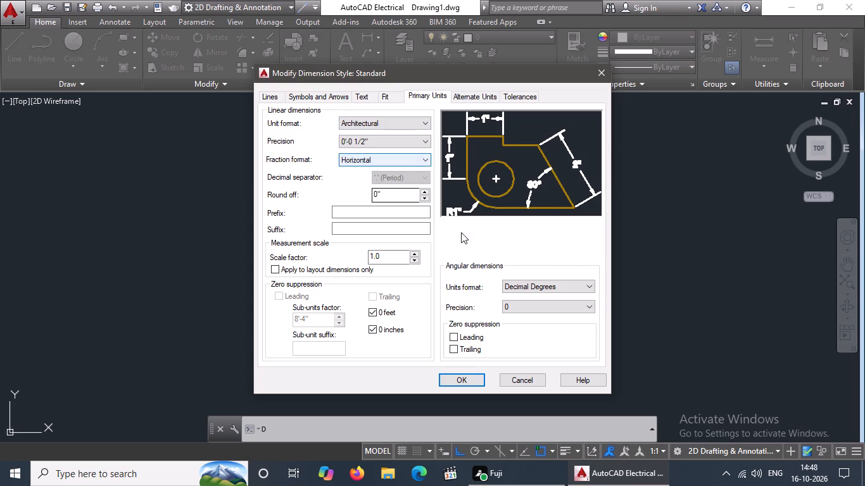
left_click(458, 378)
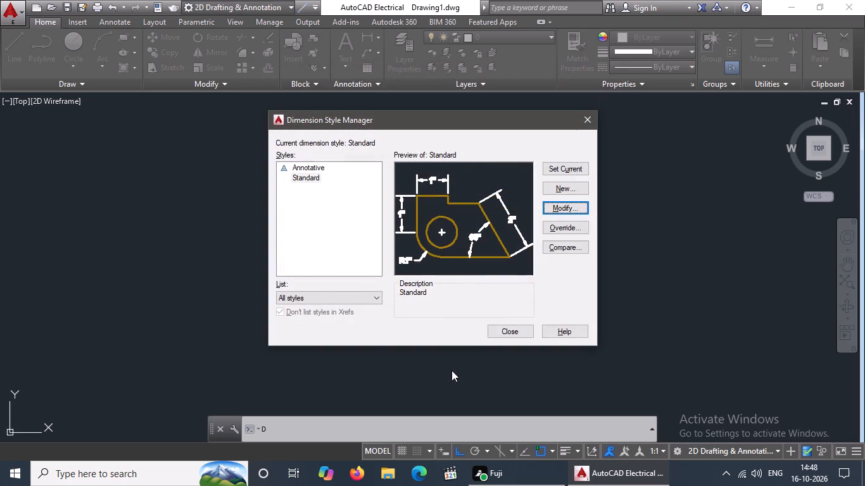
left_click(564, 171)
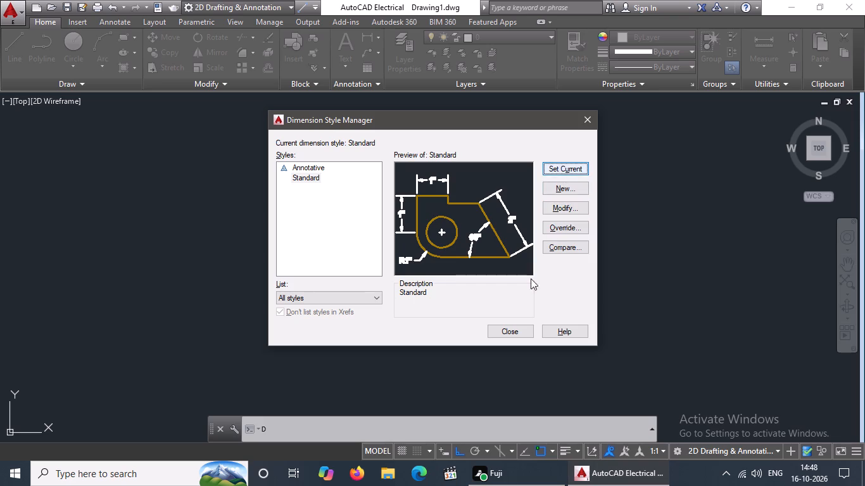
left_click(524, 332)
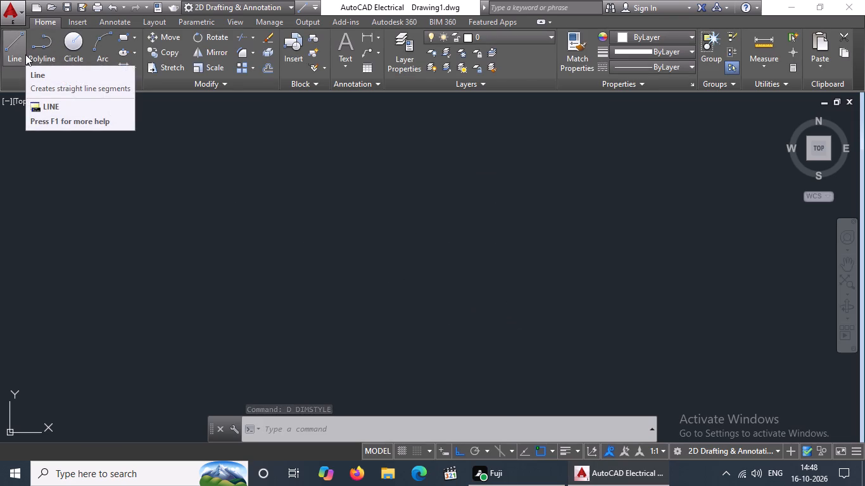
Draw a 10' horizontal line to the right as the bottom side of the first room.
left_click(3, 54)
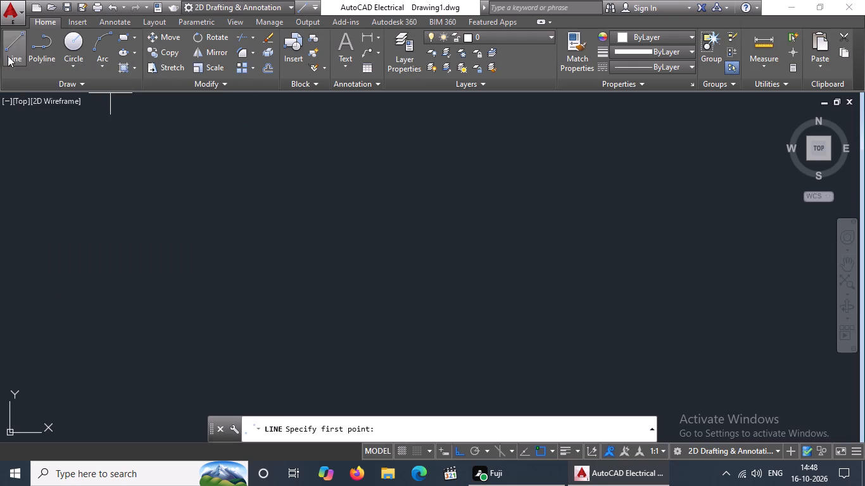
left_click(177, 209)
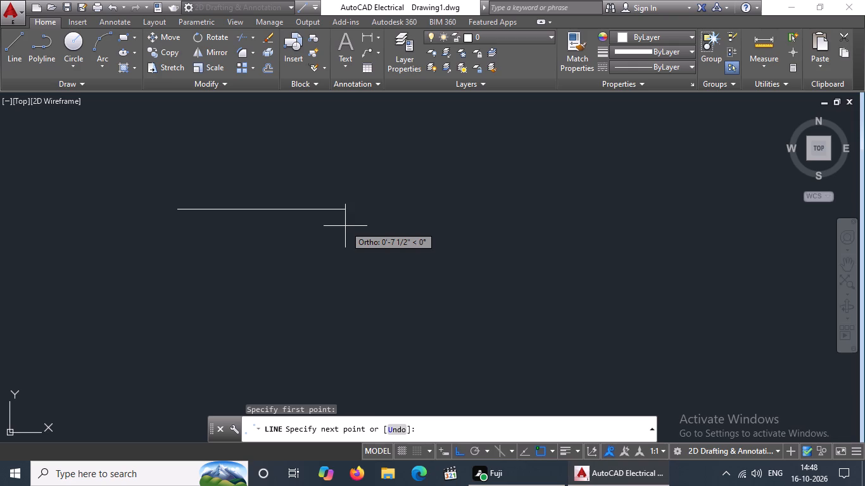
type("10'")
key("Return")
scroll(452, 217, "down", 2)
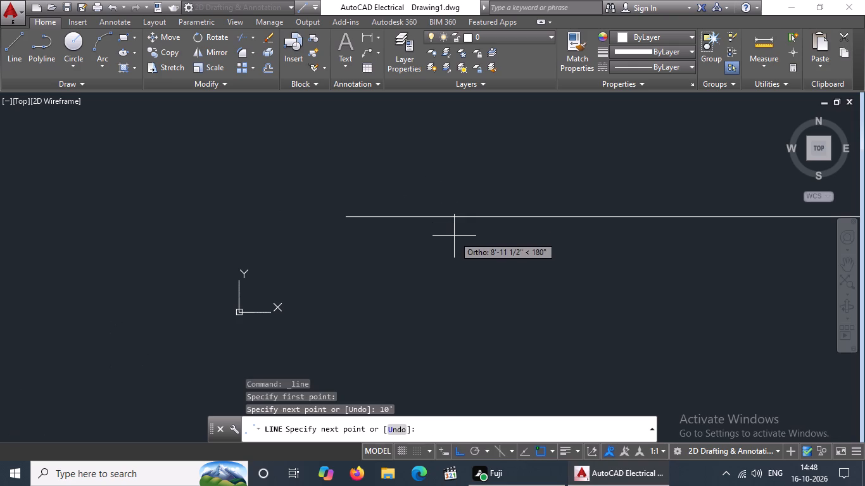
middle_click_drag(526, 275, 457, 353)
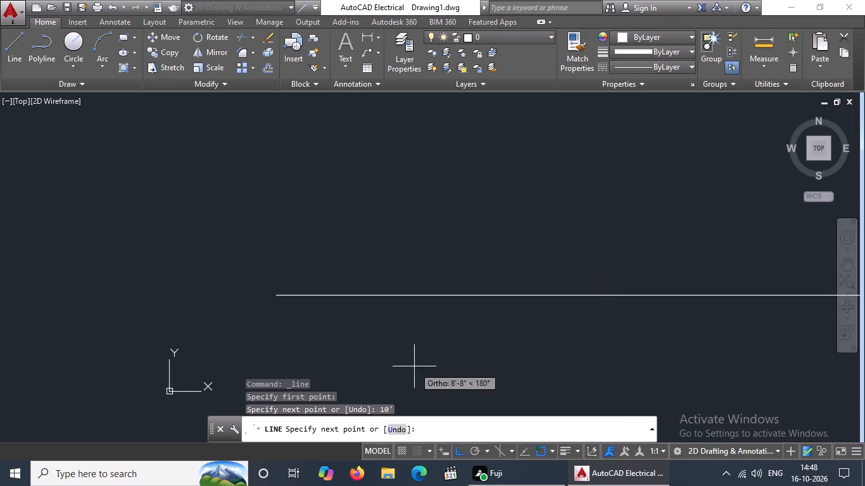
scroll(507, 311, "down", 2)
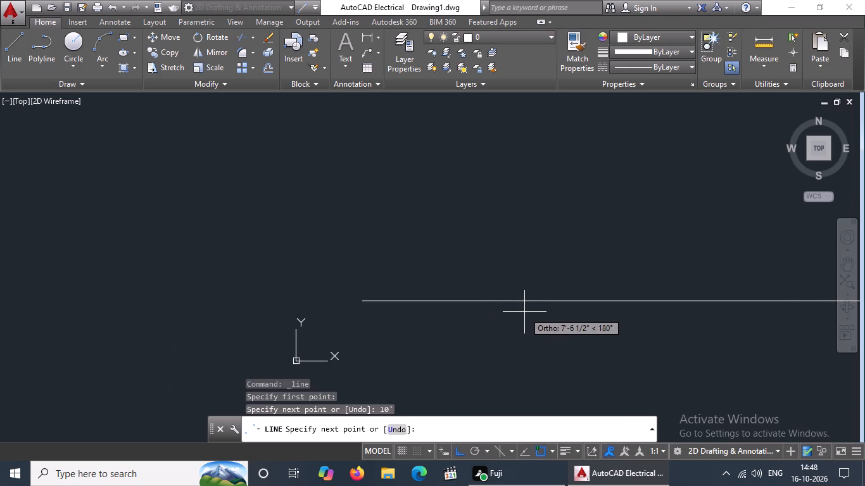
key("Escape")
Draw an 11' vertical line upward from the right end of the 10' line as the room's right side.
type("Z A")
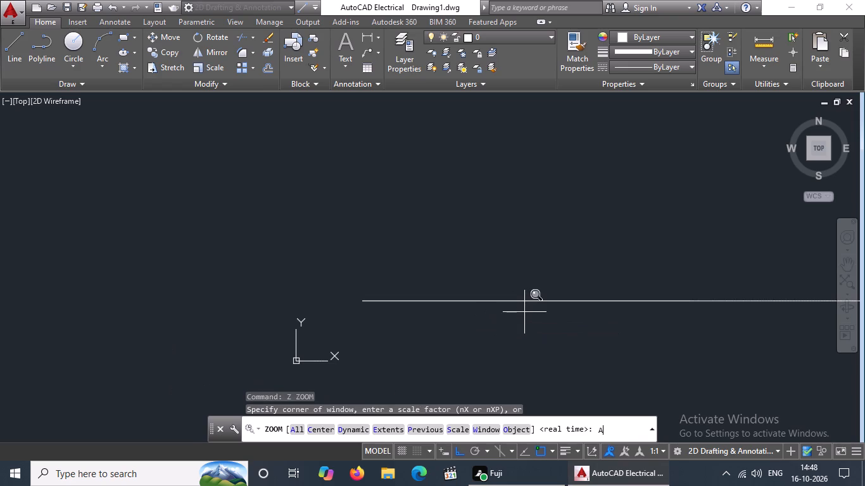
key("space")
scroll(528, 307, "down", 4)
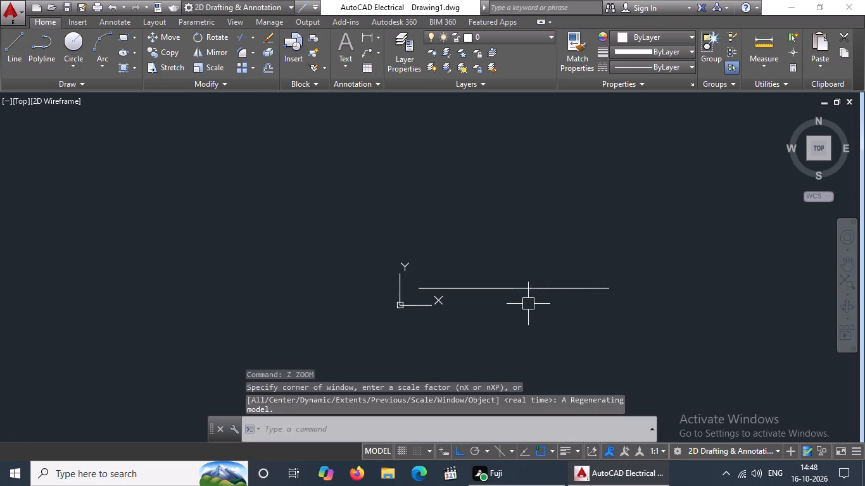
scroll(529, 303, "down", 4)
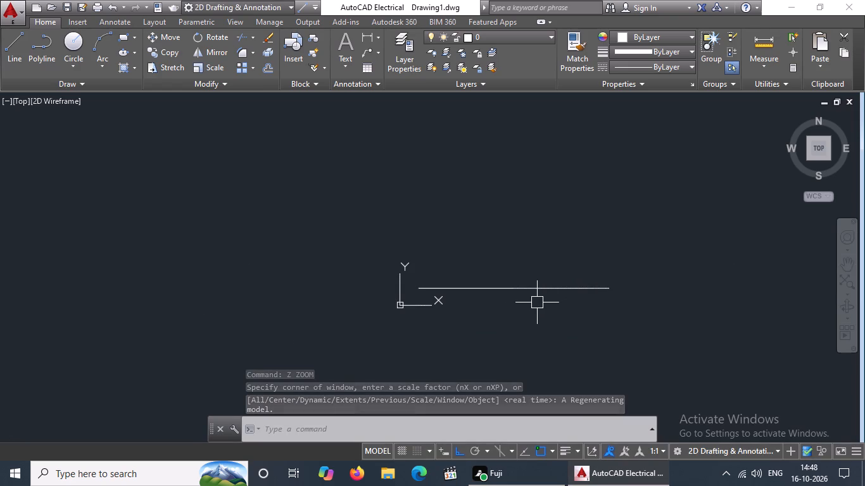
middle_click_drag(579, 285, 516, 353)
scroll(517, 352, "up", 1)
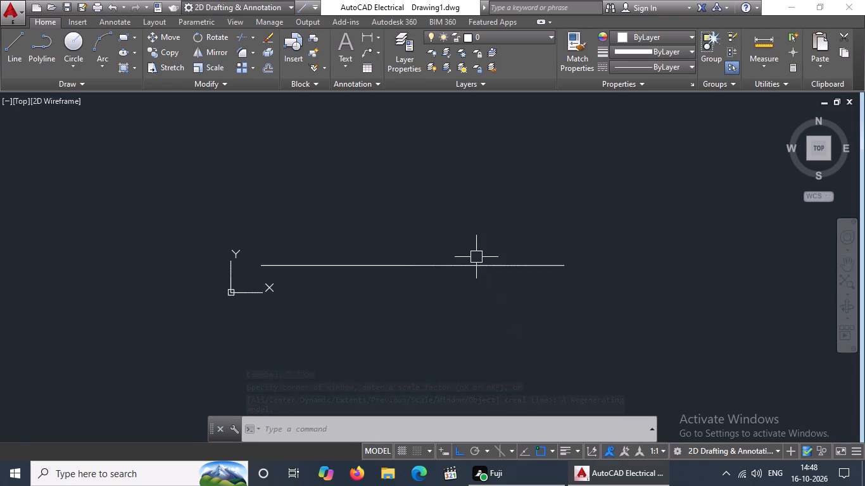
left_click(12, 35)
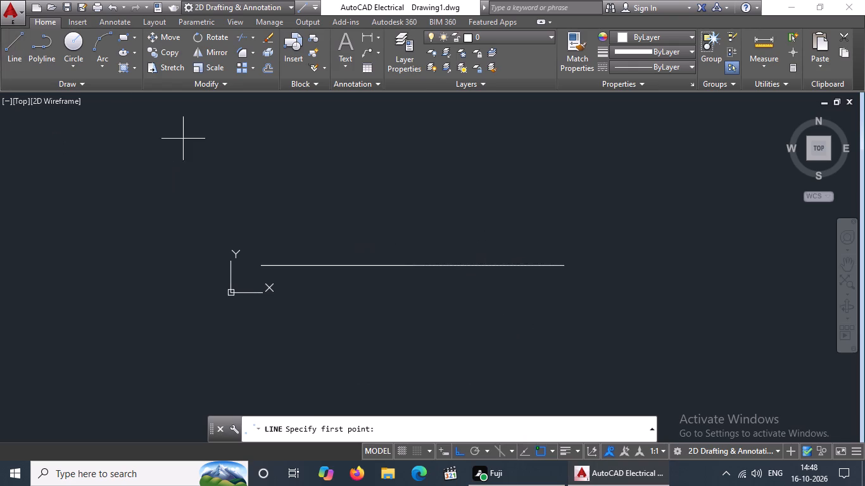
left_click(564, 265)
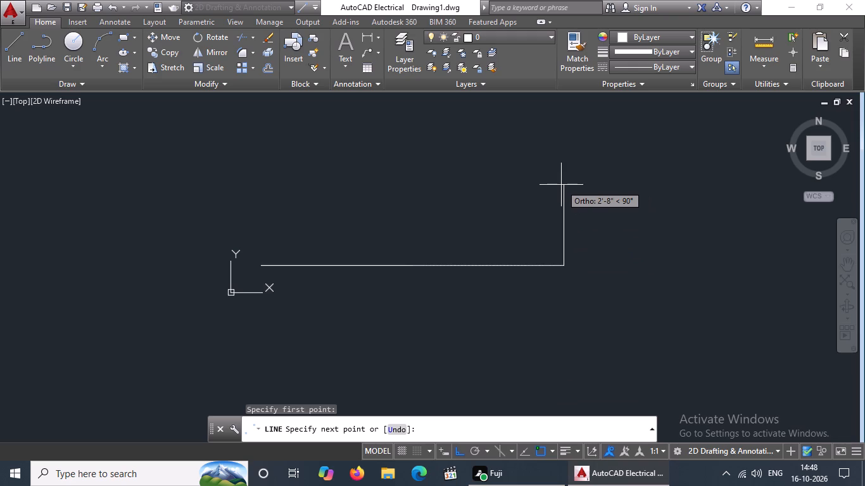
type("11")
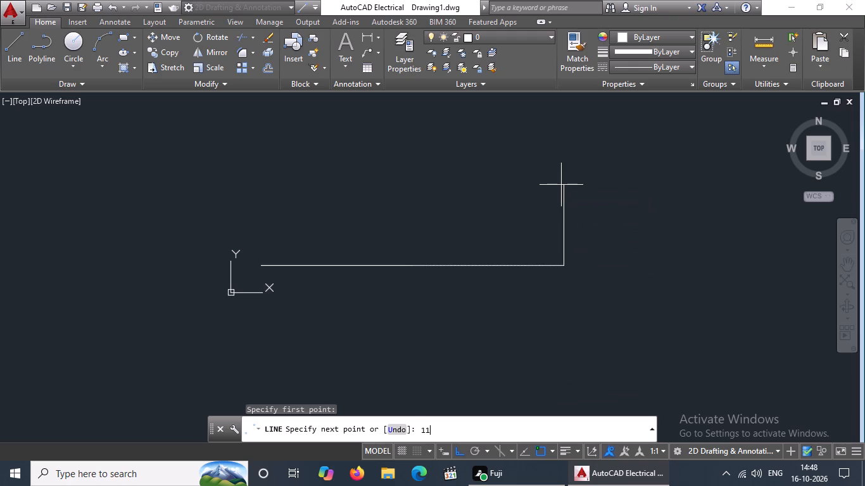
key("apostrophe")
key("Return")
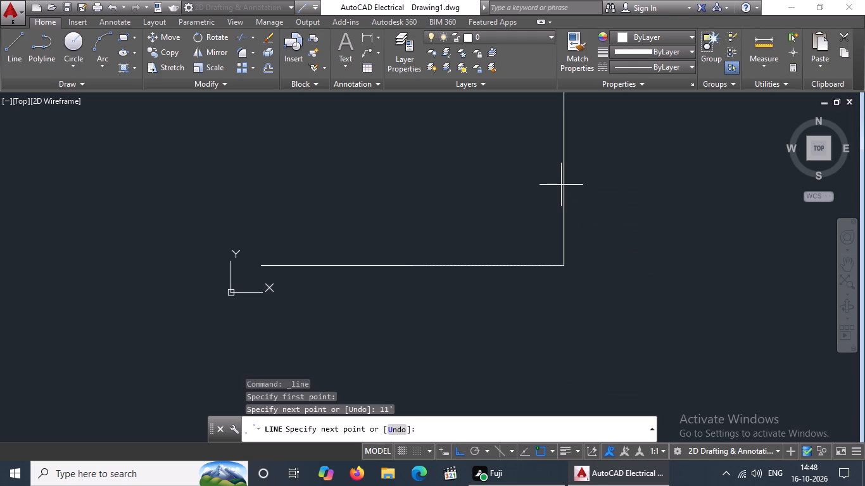
key("Escape")
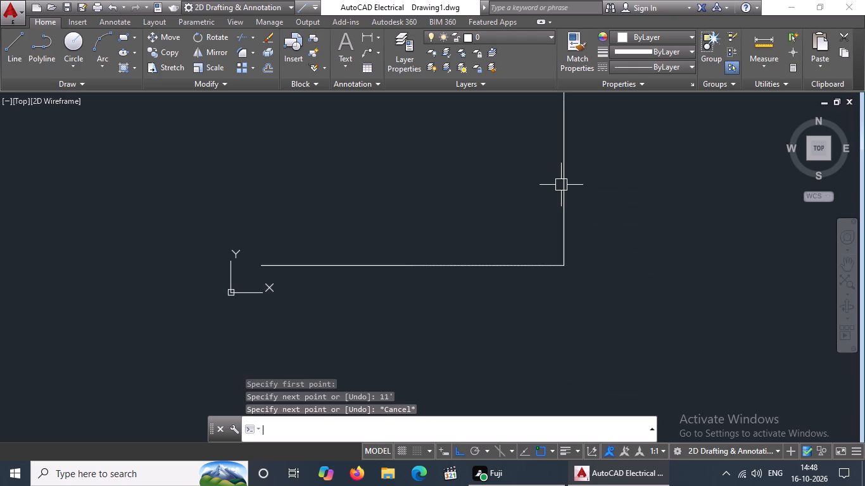
Close the room outline with an 11' line upward from the bottom line's left end and a 10' line to the right.
type("Z A")
key("space")
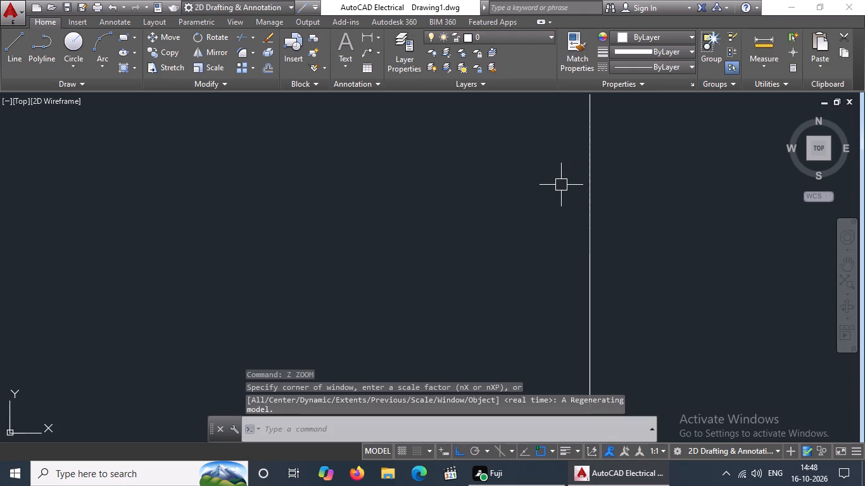
scroll(573, 232, "down", 6)
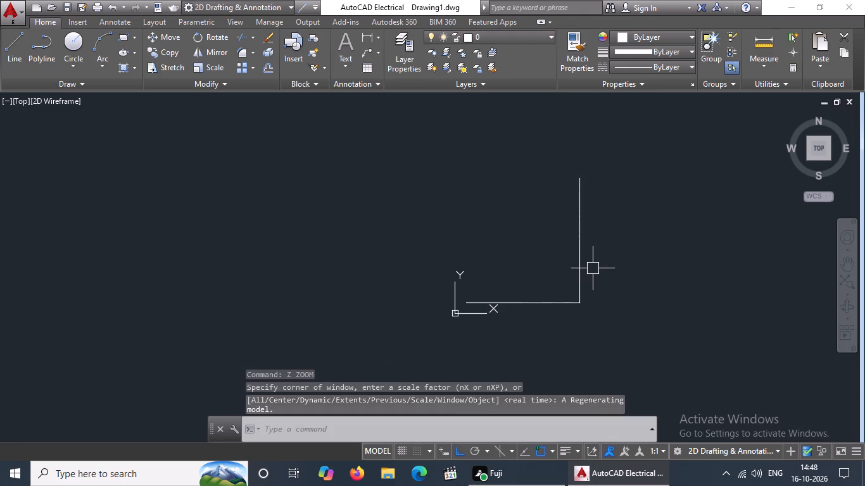
middle_click_drag(547, 280, 442, 278)
scroll(435, 279, "up", 1)
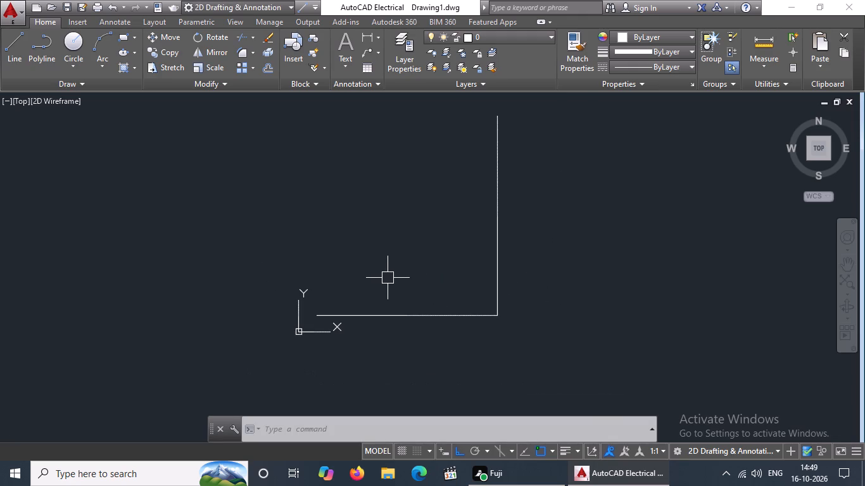
left_click(8, 56)
left_click(316, 316)
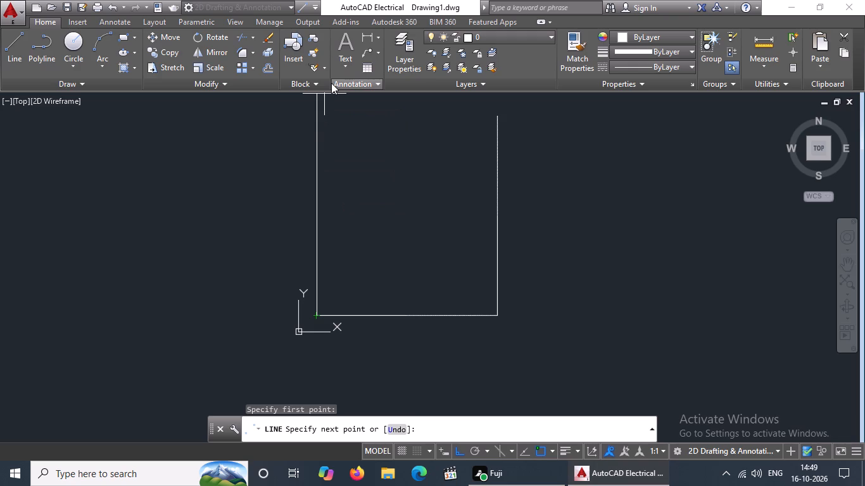
type("11'")
key("Return")
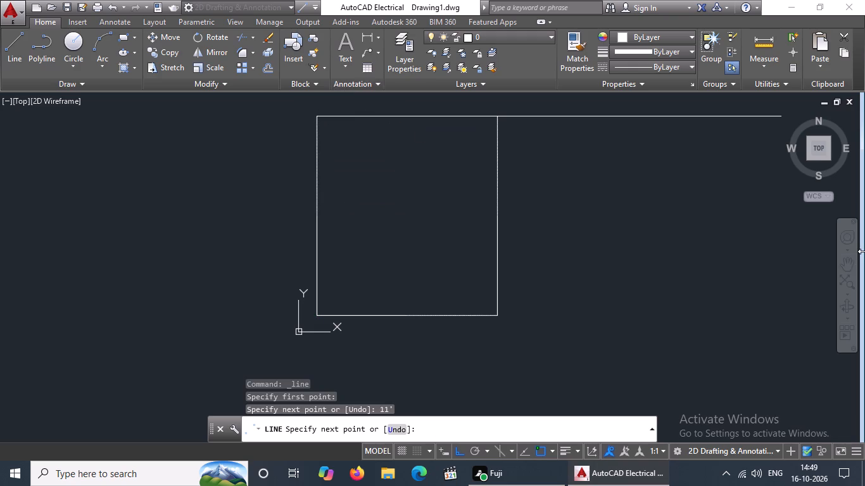
type("10")
key("apostrophe")
key("Return")
key("Return")
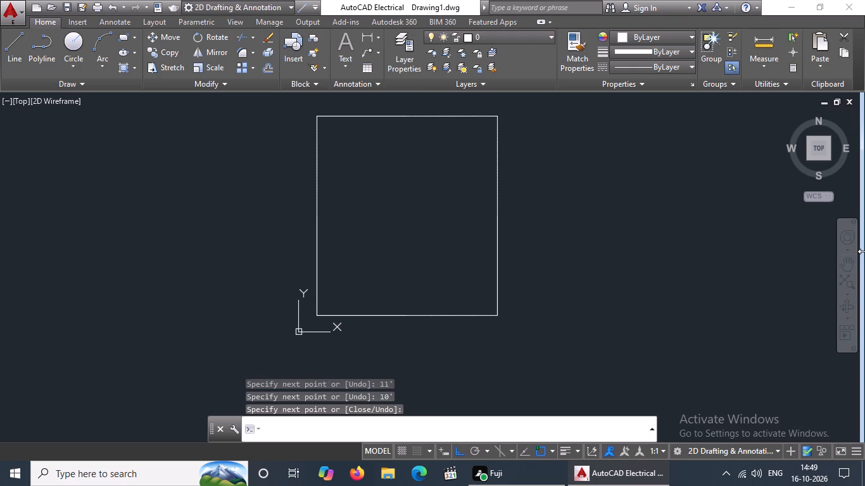
key("Escape")
Offset all four sides of the 10' by 11' room outward by 9" to form its outer wall lines.
key("o")
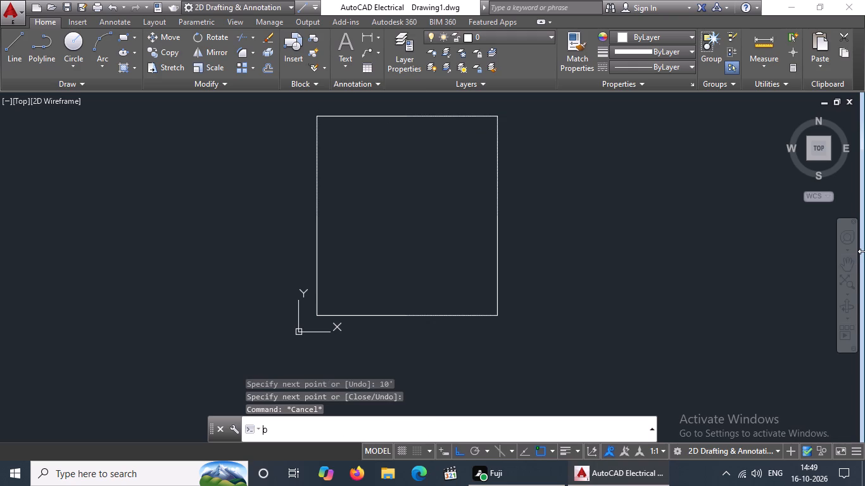
key("Return")
key("9")
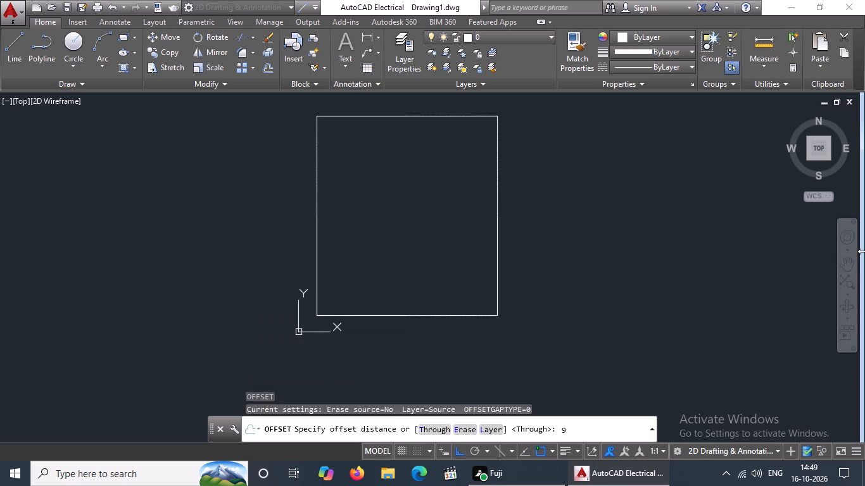
key("shift+quotedbl")
key("Return")
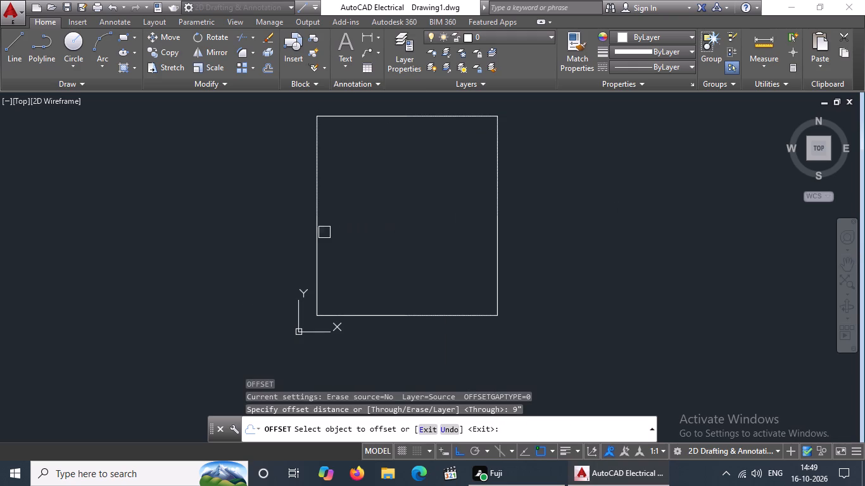
left_click(314, 233)
left_click_drag(238, 239, 244, 239)
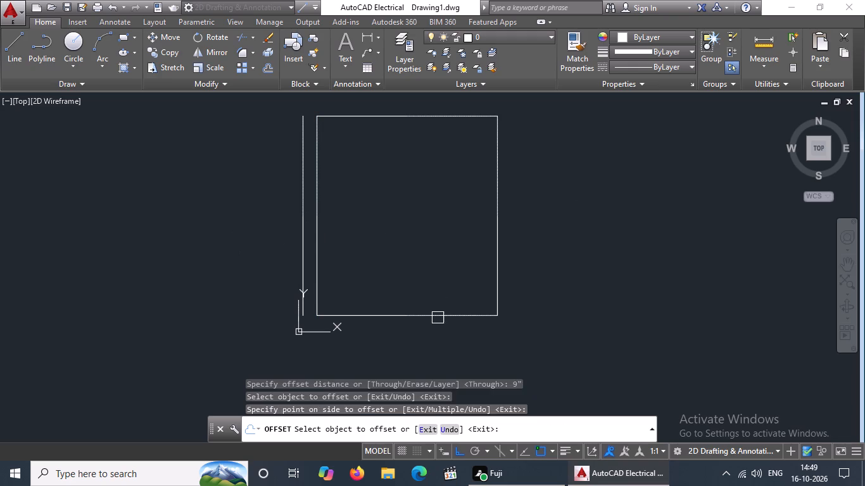
left_click(436, 320)
left_click_drag(422, 367, 443, 342)
left_click_drag(497, 282, 515, 277)
left_click(629, 270)
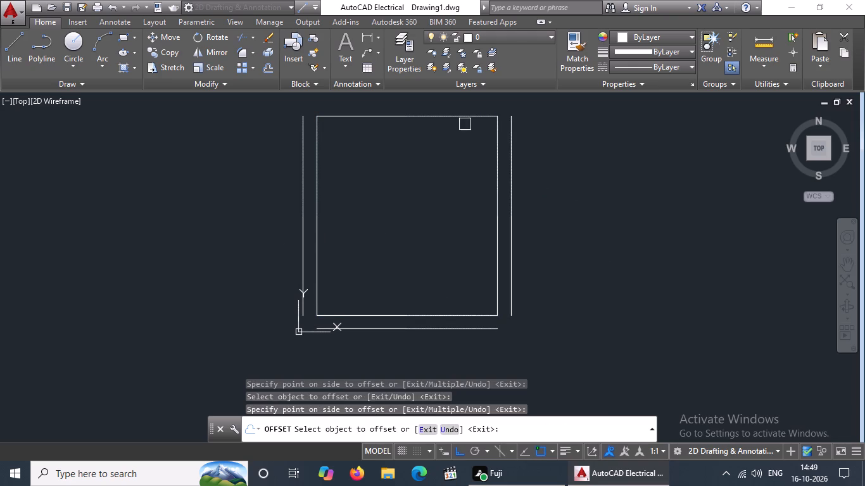
left_click(461, 119)
left_click(474, 93)
key("Escape")
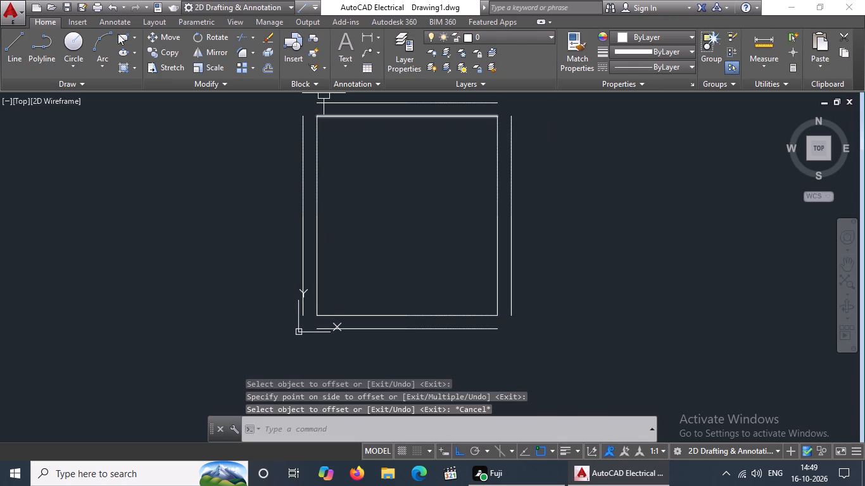
Draw the second room below from the lower wall line's left end: 7' down, 10' to the right and 7' up.
left_click(17, 60)
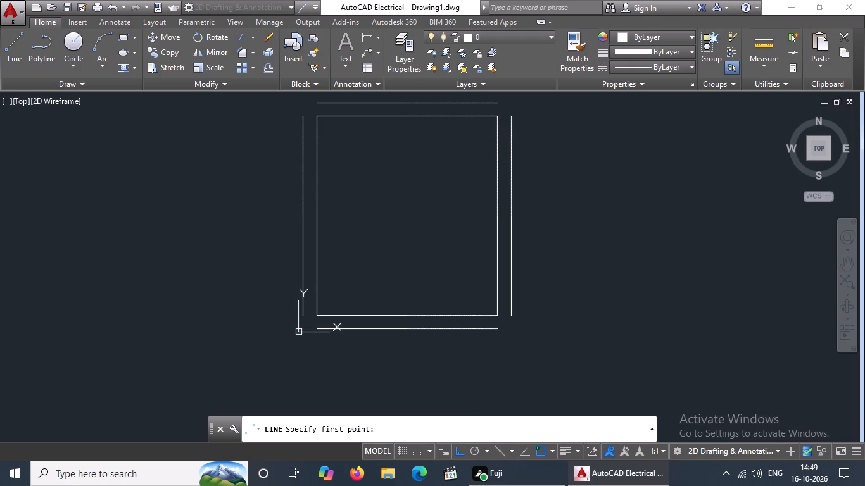
scroll(491, 156, "down", 3)
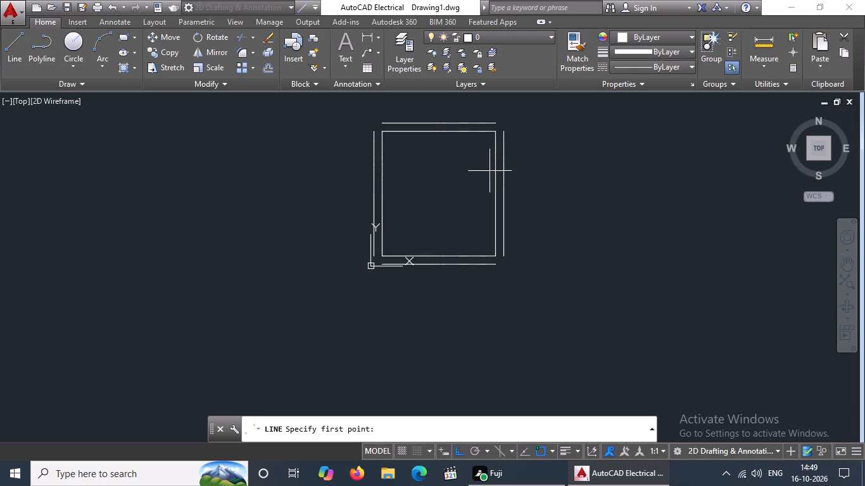
scroll(407, 263, "up", 3)
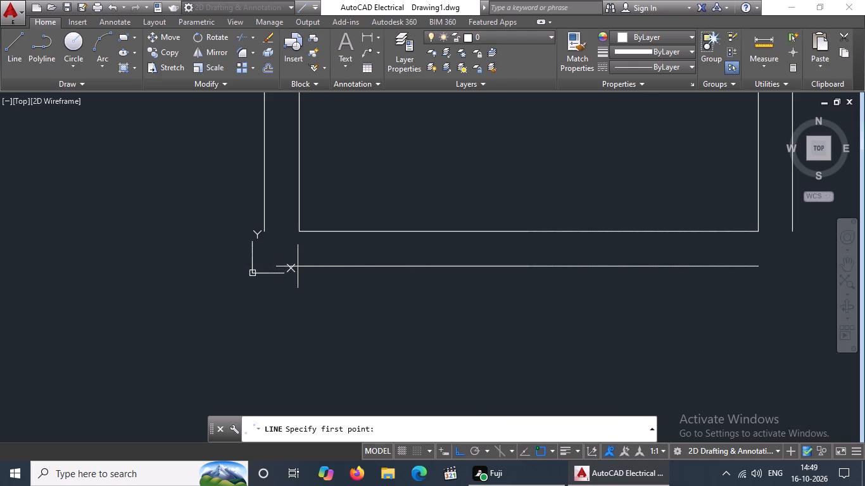
left_click_drag(299, 267, 301, 315)
scroll(305, 327, "down", 5)
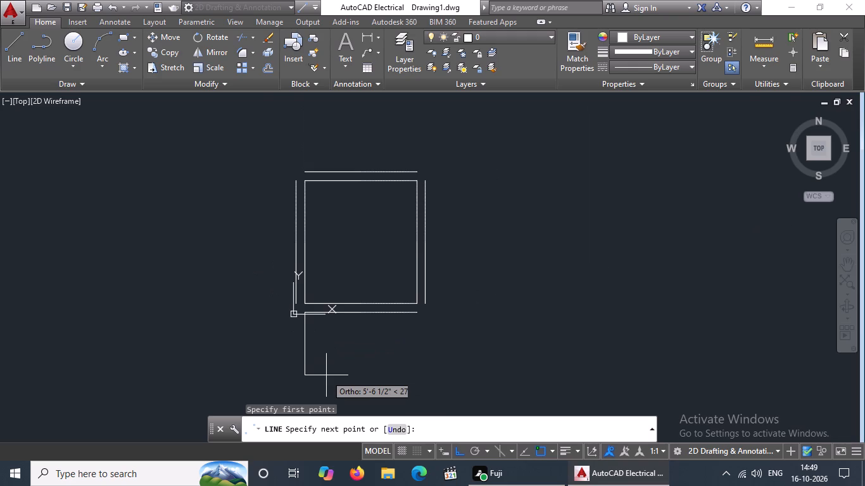
key("7")
key("apostrophe")
key("Return")
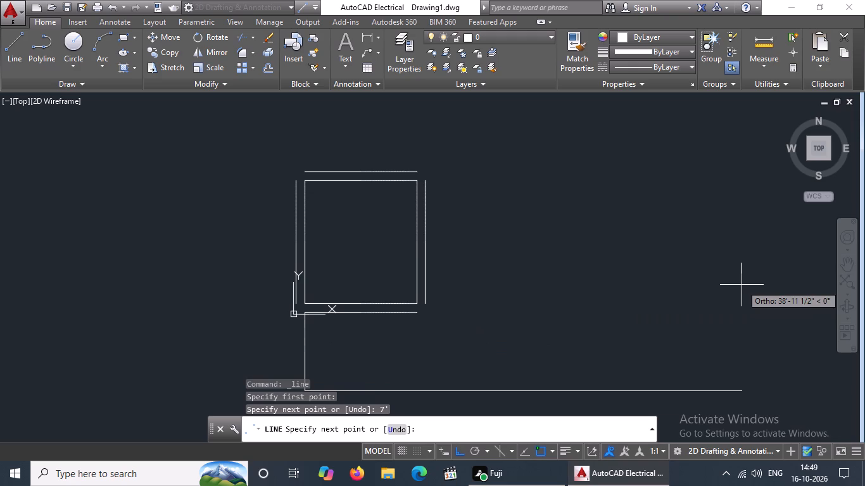
type("10")
key("apostrophe")
key("Return")
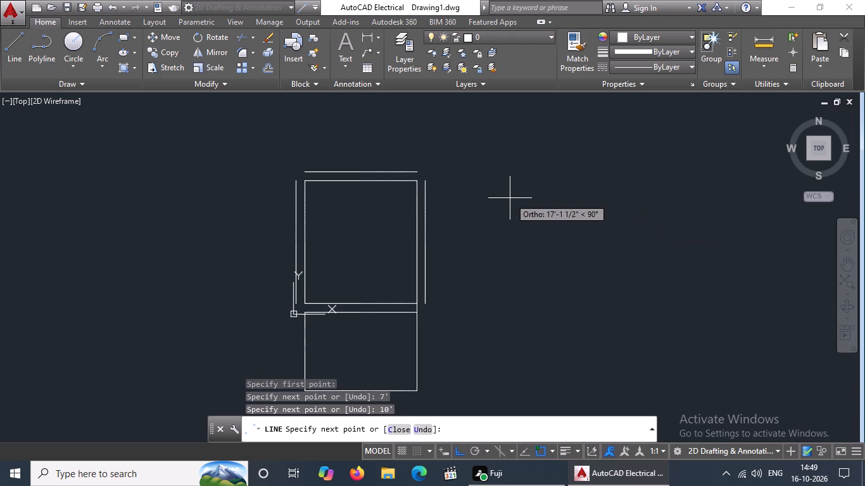
type("7'")
key("Return")
key("Return")
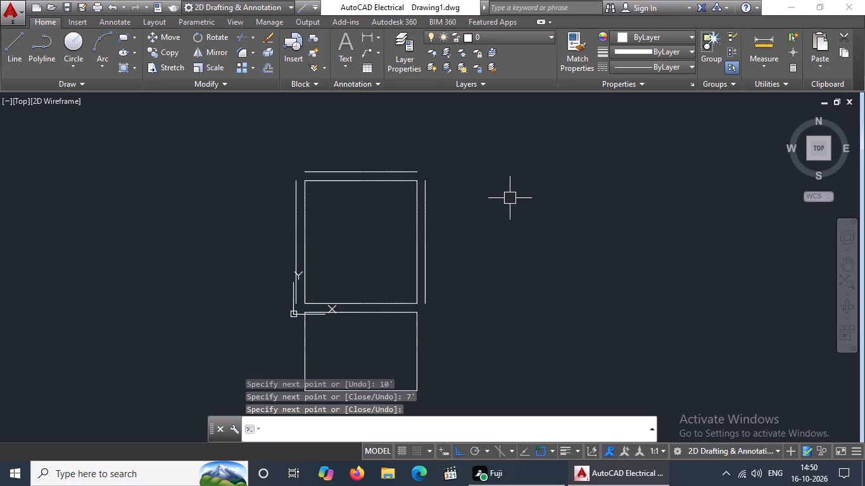
key("Escape")
Offset the second room's left, right and bottom sides outward by 9" as wall lines.
key("o")
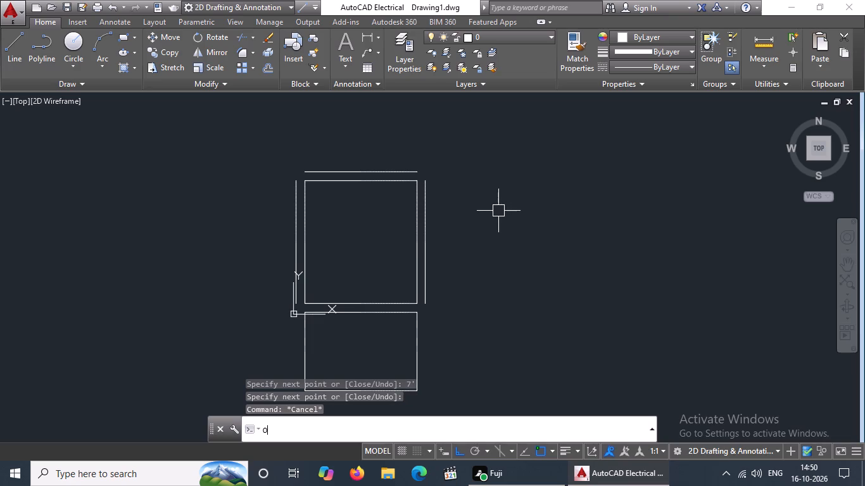
key("Return")
key("9")
key("shift+quotedbl")
key("Return")
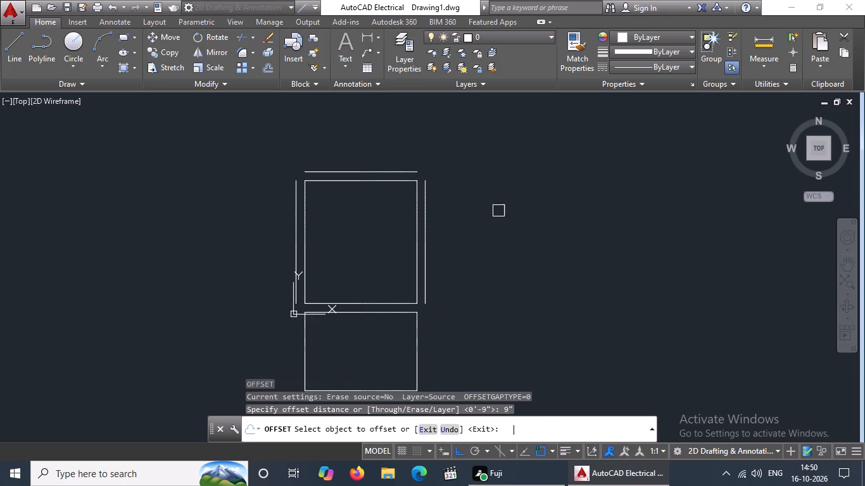
left_click(304, 357)
left_click(253, 356)
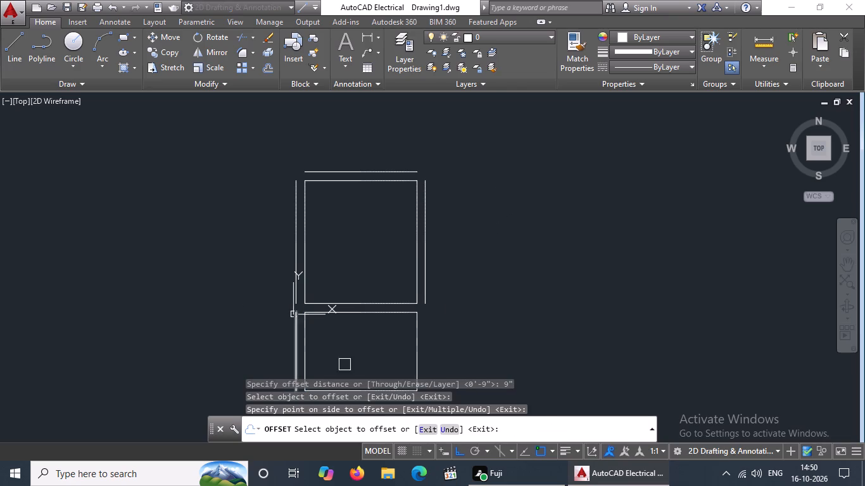
left_click(415, 357)
left_click(514, 344)
scroll(511, 344, "down", 4)
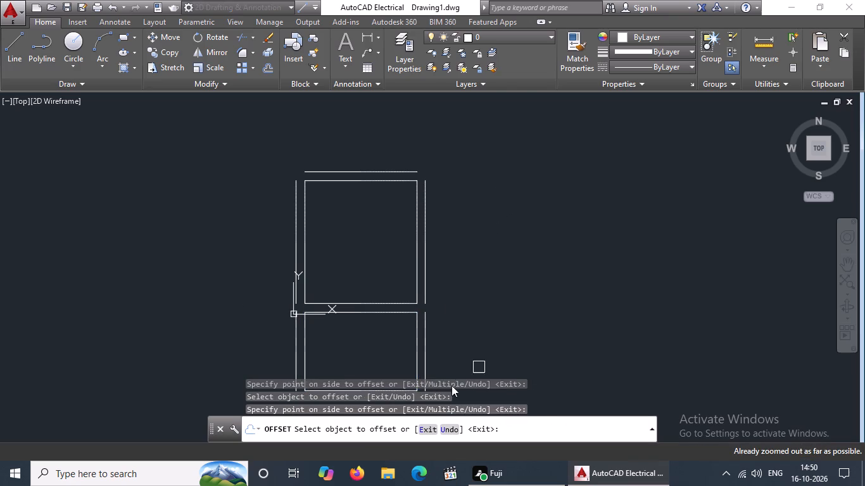
scroll(438, 351, "up", 1)
middle_click_drag(439, 349, 473, 194)
scroll(473, 193, "up", 1)
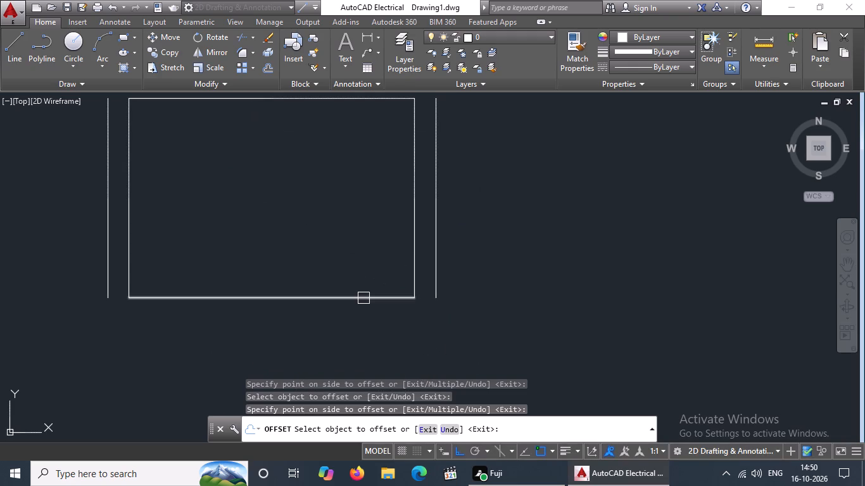
left_click_drag(363, 299, 362, 307)
left_click(353, 351)
key("Escape")
Start the third room at the left end of the lowest wall line, drawing 10' down and 12'3" to the right.
scroll(398, 333, "down", 3)
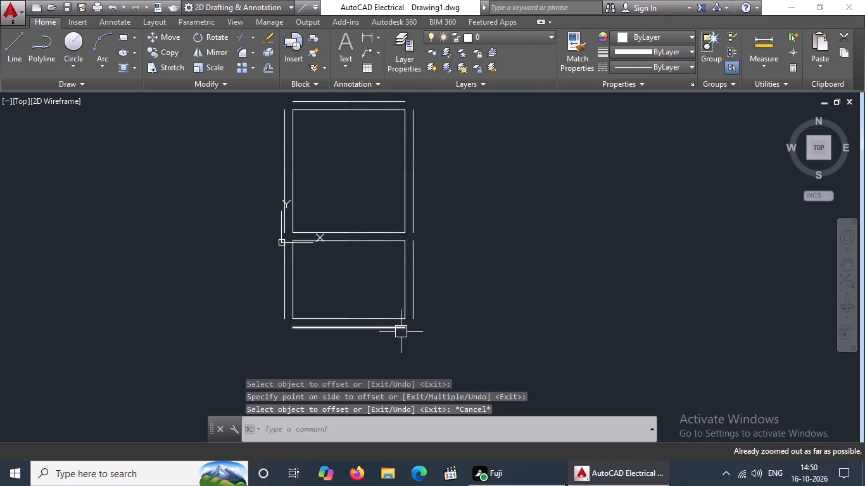
scroll(401, 332, "down", 2)
middle_click_drag(400, 300, 400, 208)
scroll(400, 204, "up", 1)
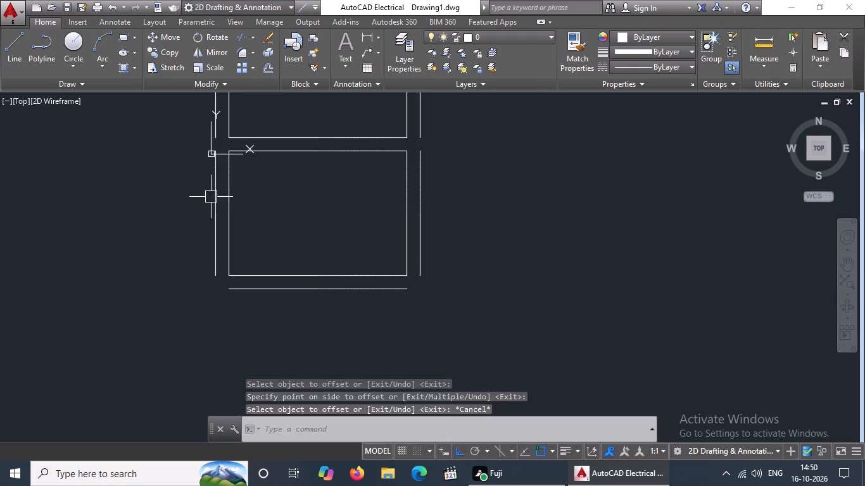
scroll(452, 299, "down", 3)
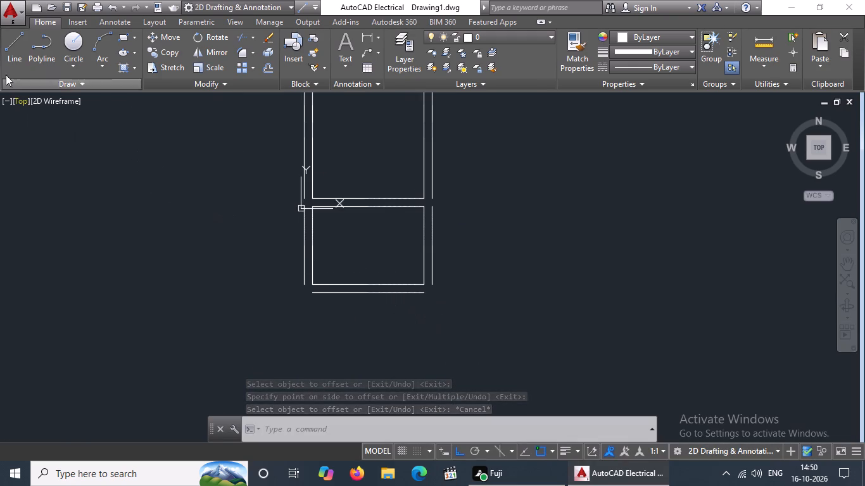
left_click(6, 51)
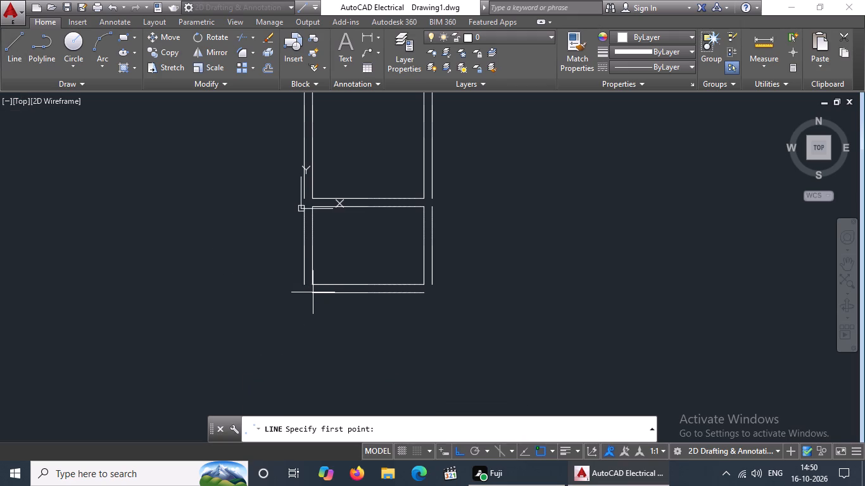
left_click_drag(310, 294, 312, 304)
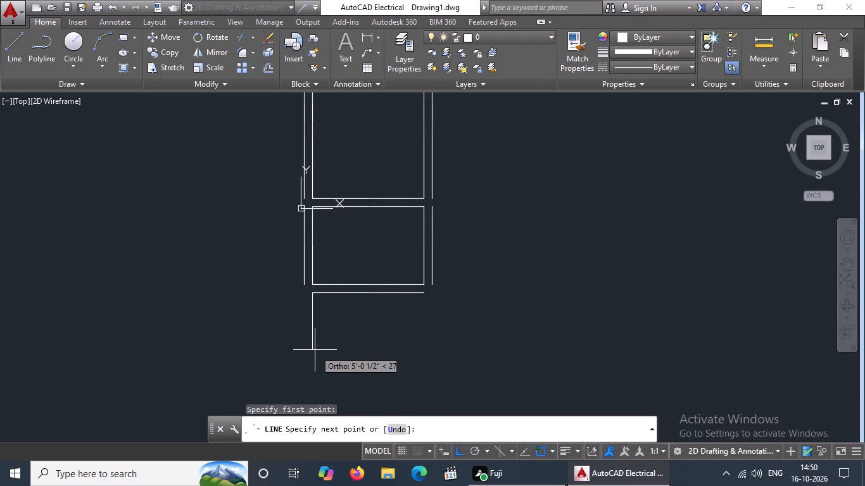
scroll(315, 371, "down", 1)
type("10")
key("apostrophe")
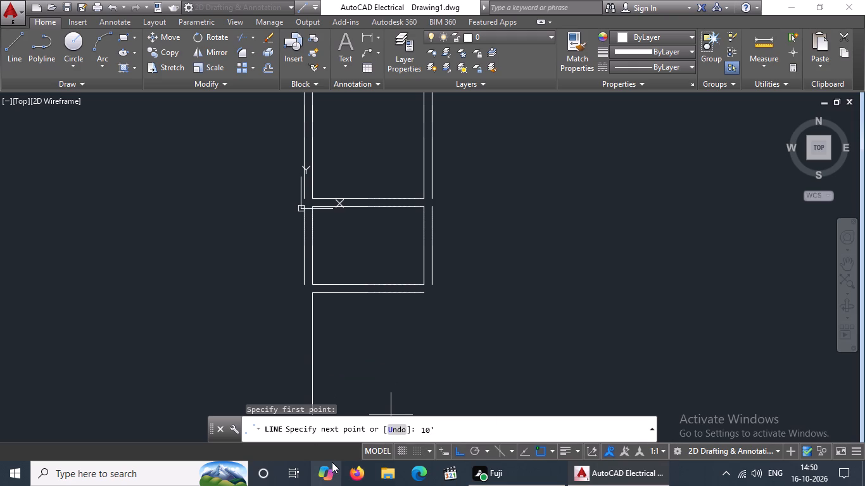
key("Return")
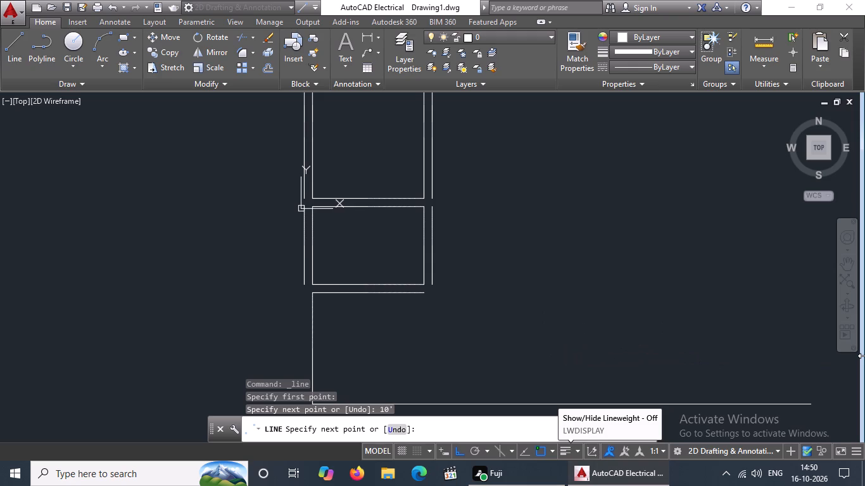
type("12")
key("apostrophe")
key("3")
key("shift+quotedbl")
key("Return")
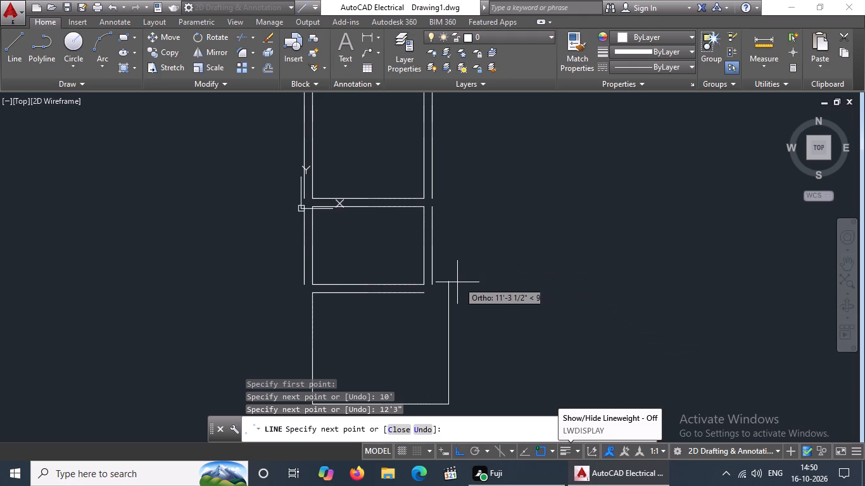
Close the third room's outline with a 10' line upward and a 12'3" line back to the left.
type("10")
key("apostrophe")
key("Return")
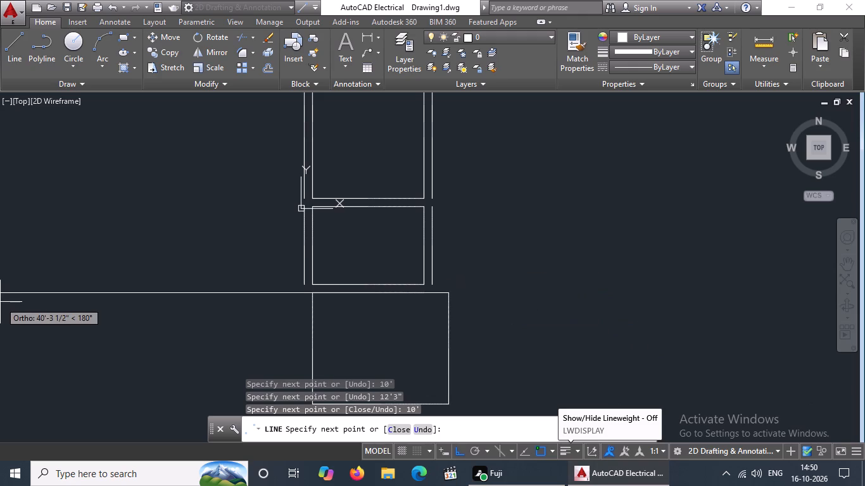
type("12")
key("apostrophe")
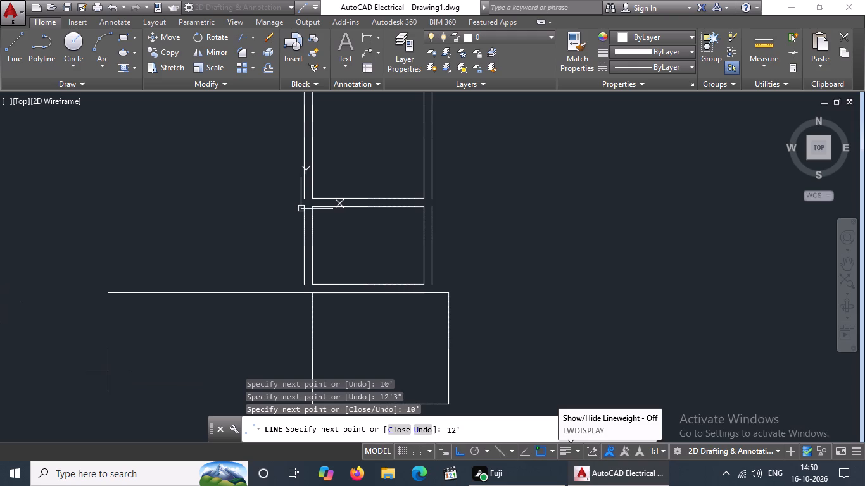
key("3")
key("shift+quotedbl")
key("Return")
key("Return")
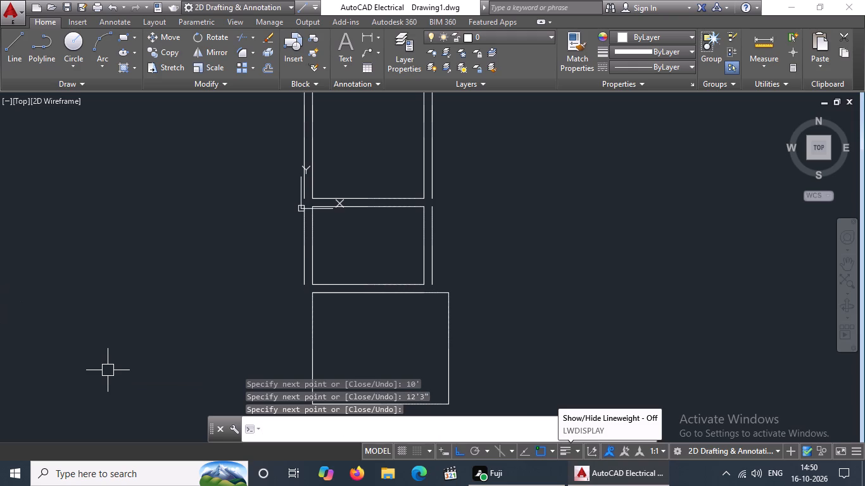
scroll(367, 330, "down", 1)
middle_click_drag(366, 329, 424, 237)
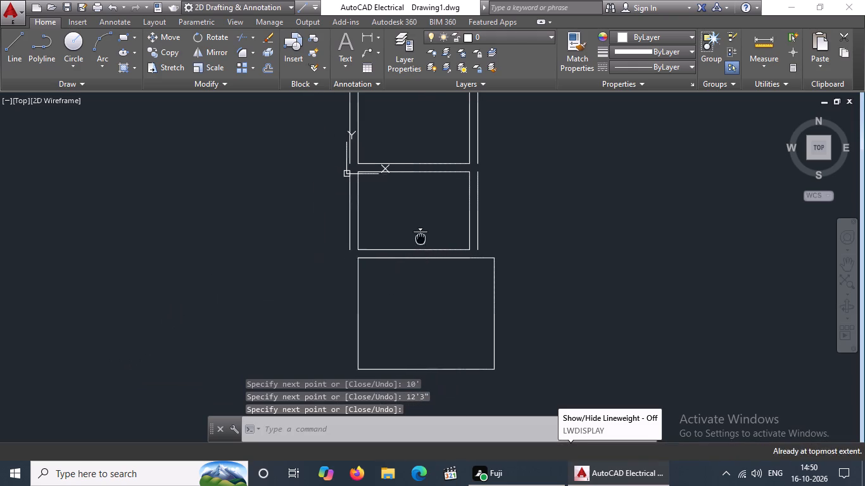
middle_click_drag(424, 237, 444, 224)
key("Escape")
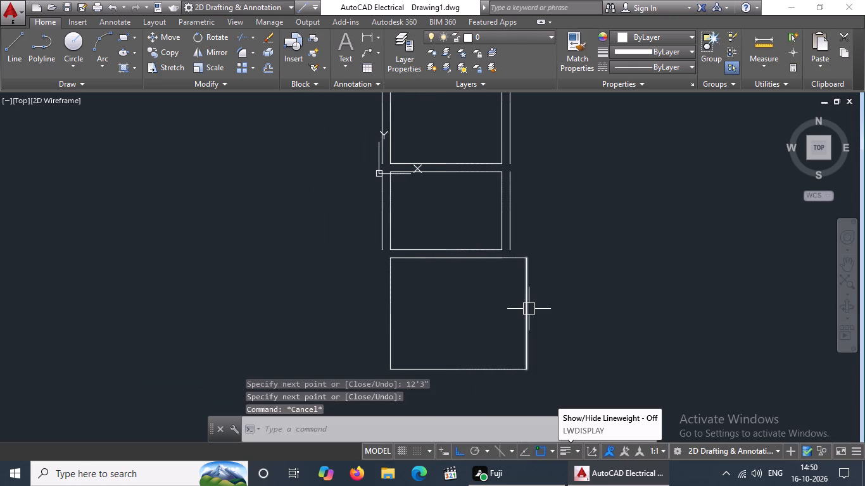
Offset the third room's left, bottom and right sides outward by 9" as wall lines.
key("o")
key("Return")
key("9")
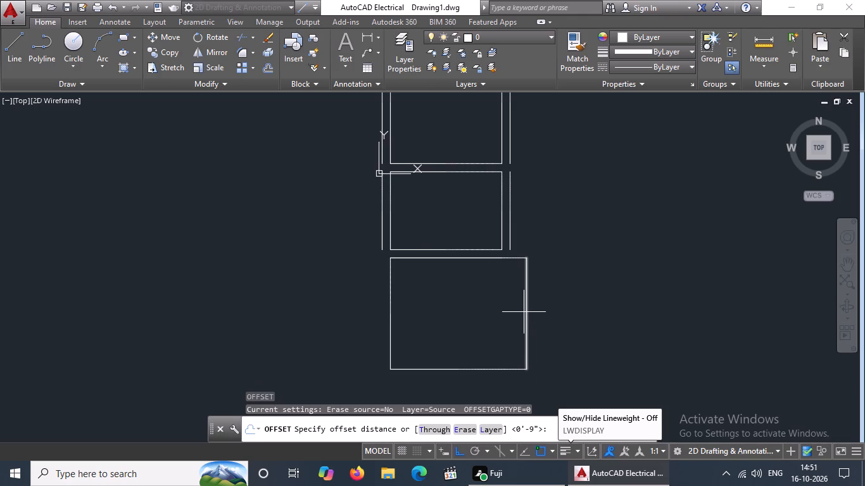
key("shift+quotedbl")
key("Return")
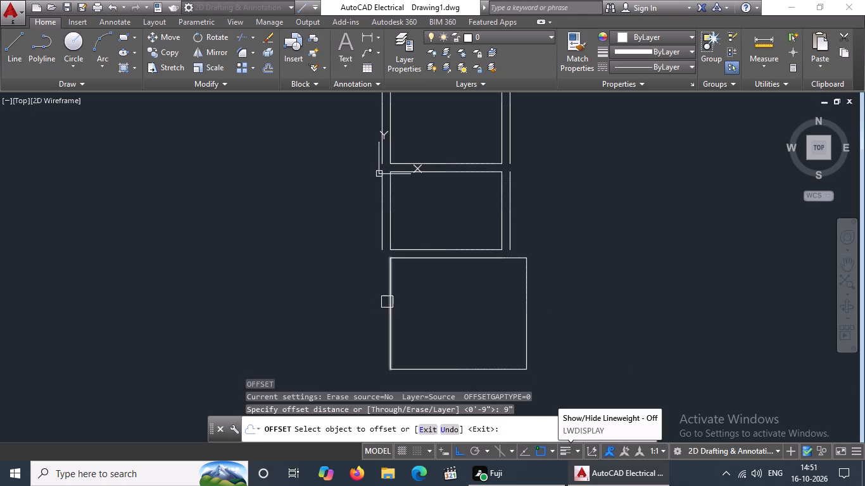
left_click_drag(388, 301, 373, 308)
left_click(222, 369)
left_click(493, 374)
left_click(493, 382)
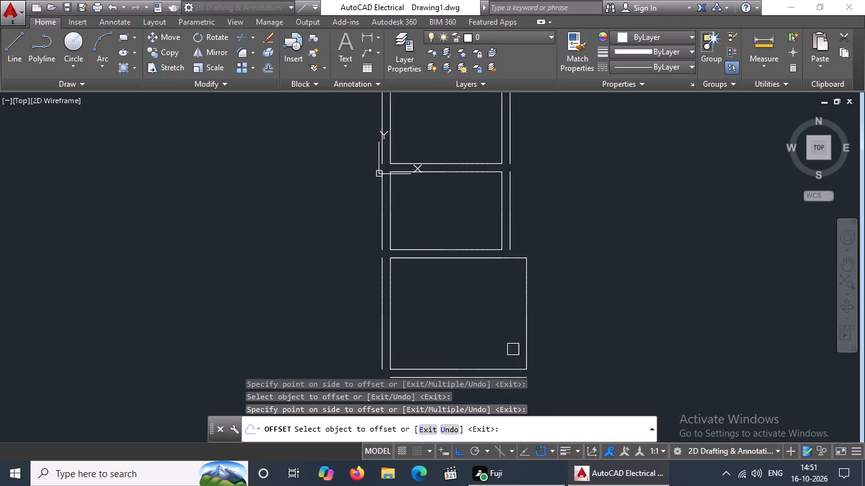
left_click_drag(527, 336, 553, 329)
left_click(622, 315)
scroll(638, 294, "down", 7)
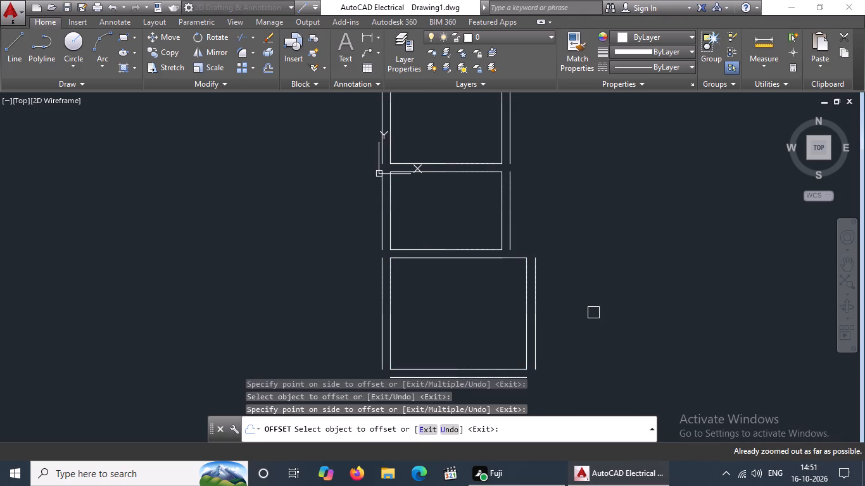
key("Escape")
Examine the three stacked rooms and their wall lines across the whole drawing.
key("z")
key("space")
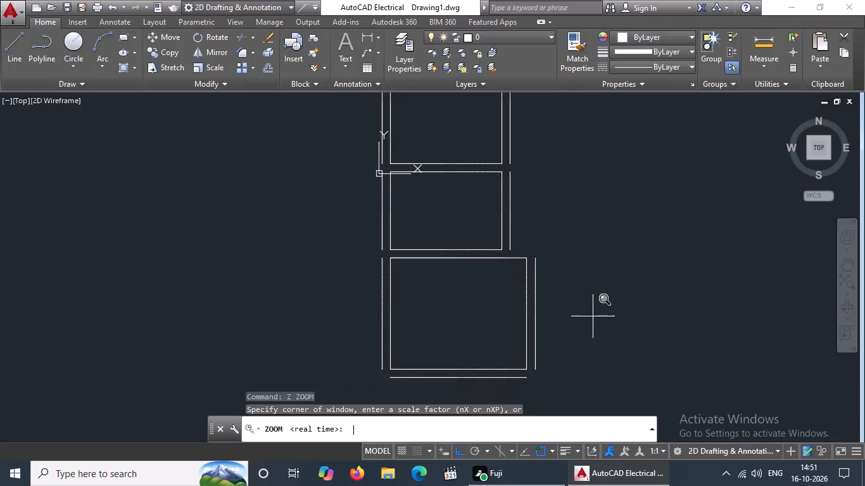
key("a")
key("space")
scroll(593, 319, "down", 6)
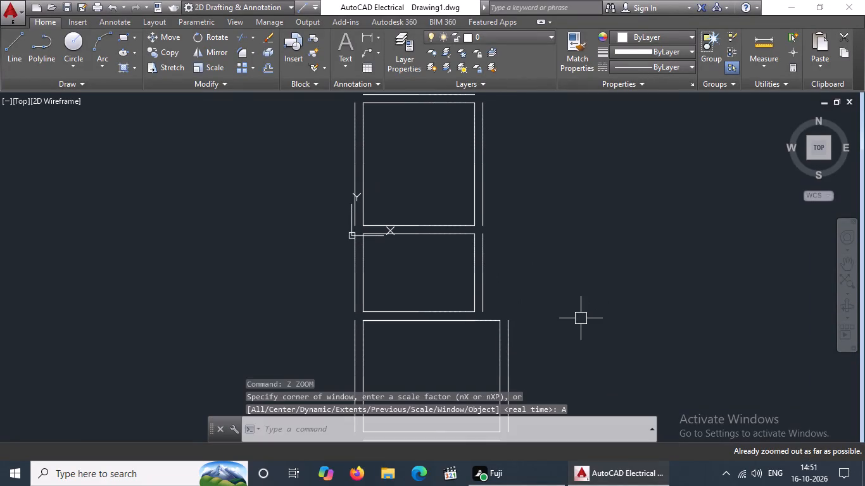
middle_click_drag(538, 324, 603, 173)
middle_click_drag(590, 196, 506, 304)
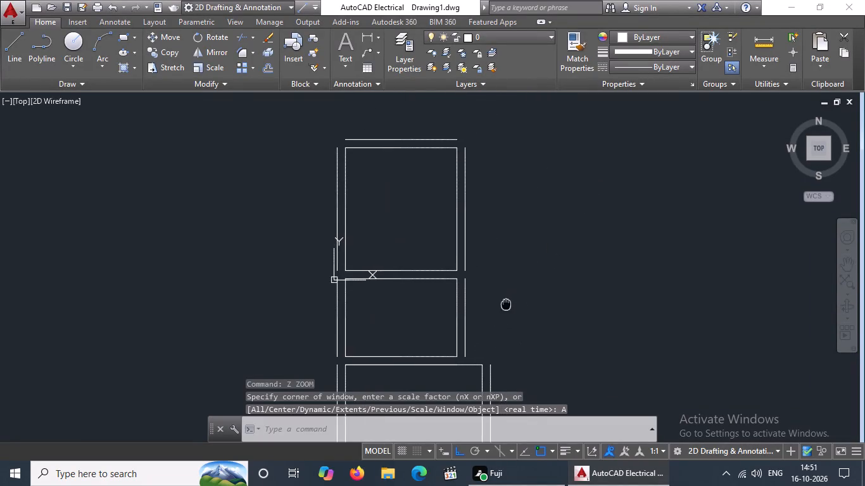
scroll(500, 290, "down", 1)
middle_click_drag(500, 288, 549, 199)
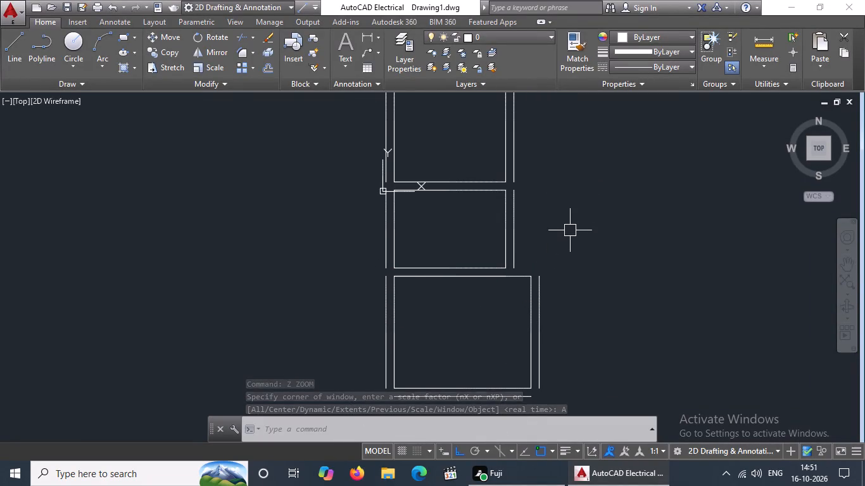
scroll(555, 403, "up", 1)
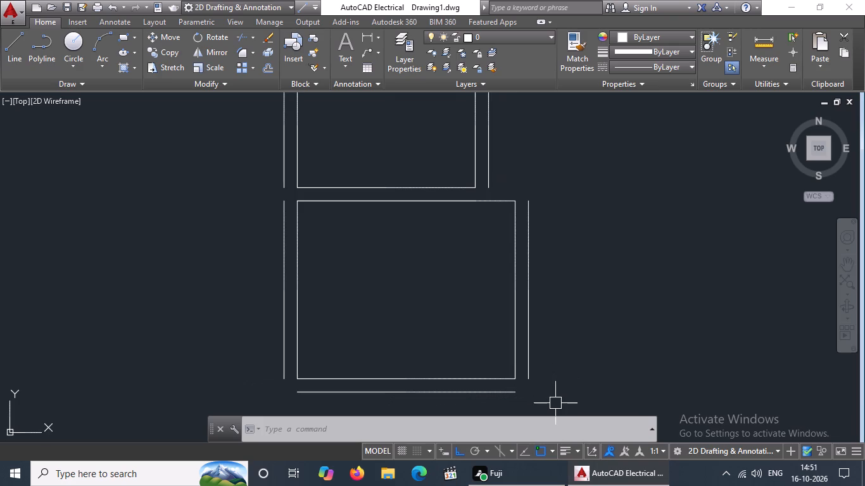
scroll(552, 390, "down", 4)
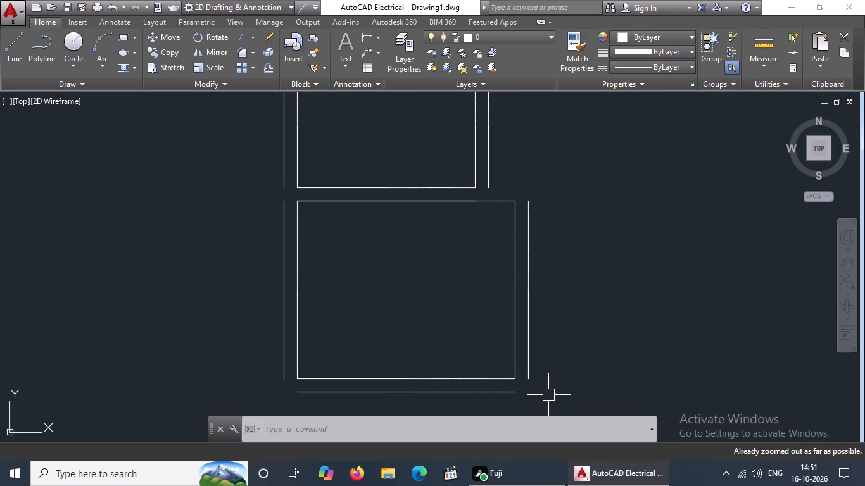
key("Escape")
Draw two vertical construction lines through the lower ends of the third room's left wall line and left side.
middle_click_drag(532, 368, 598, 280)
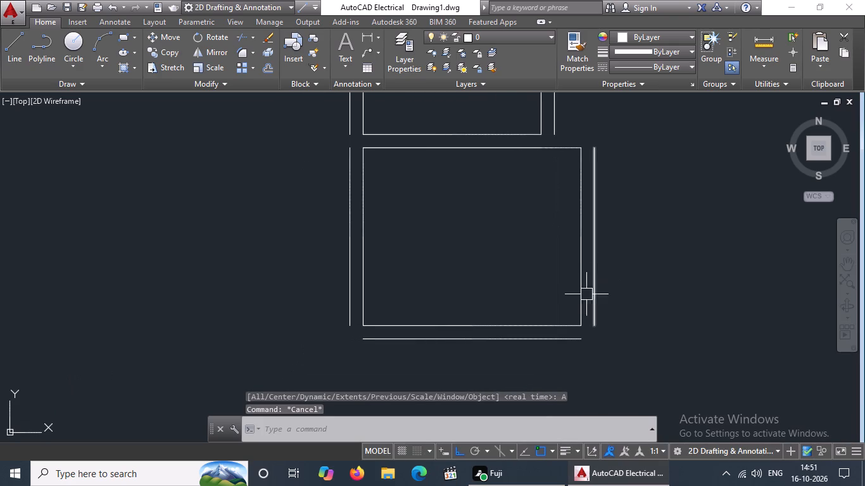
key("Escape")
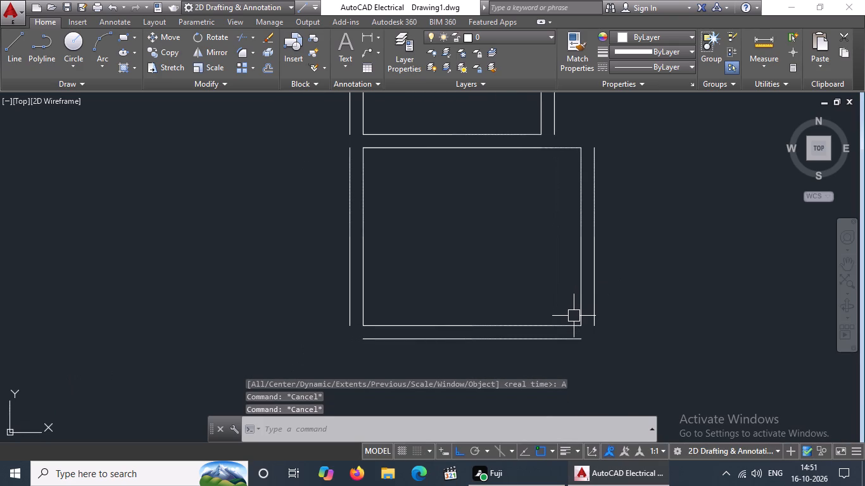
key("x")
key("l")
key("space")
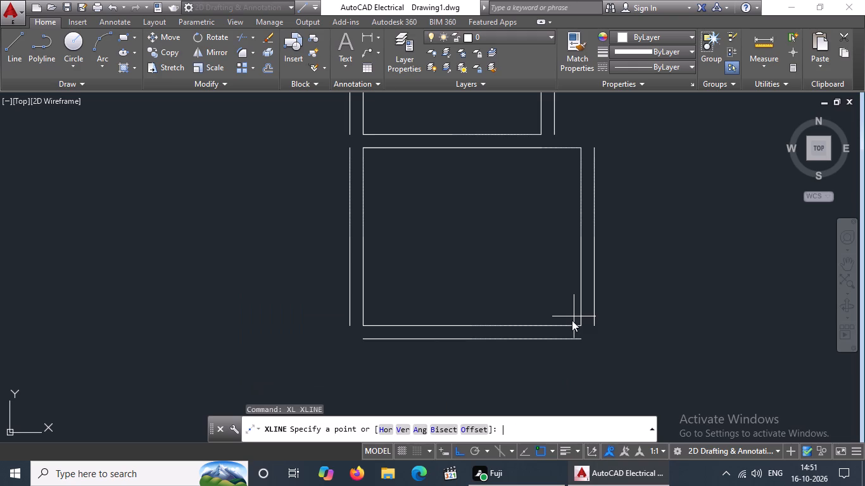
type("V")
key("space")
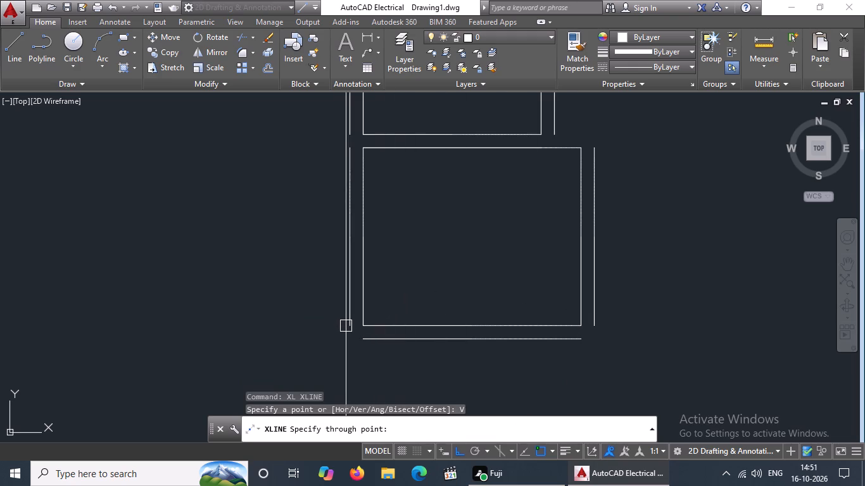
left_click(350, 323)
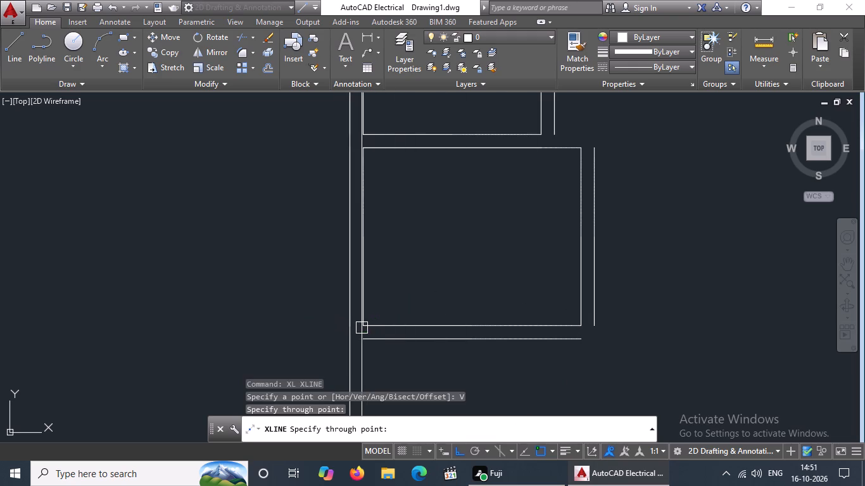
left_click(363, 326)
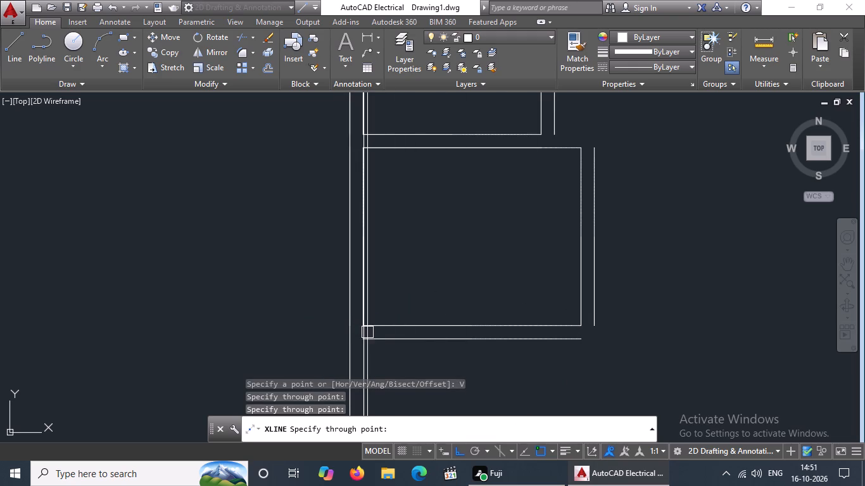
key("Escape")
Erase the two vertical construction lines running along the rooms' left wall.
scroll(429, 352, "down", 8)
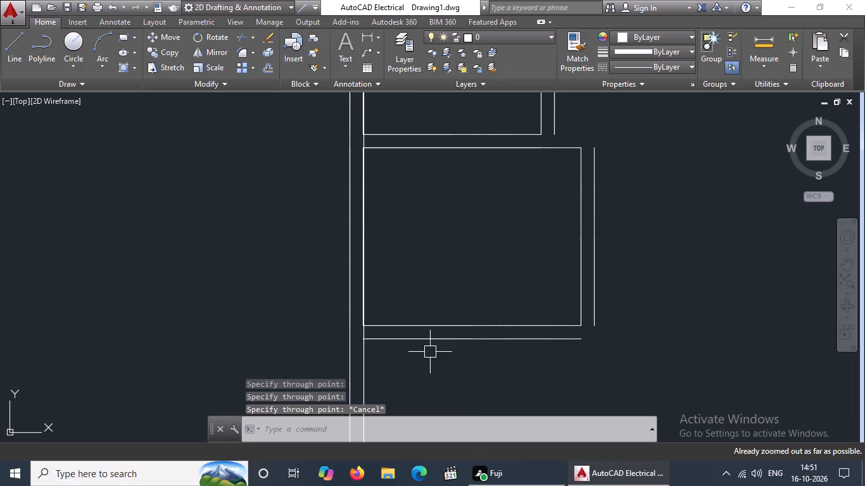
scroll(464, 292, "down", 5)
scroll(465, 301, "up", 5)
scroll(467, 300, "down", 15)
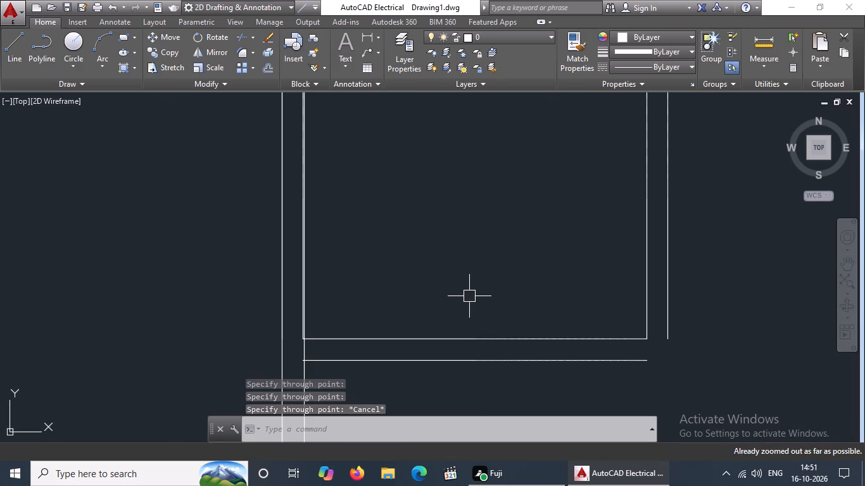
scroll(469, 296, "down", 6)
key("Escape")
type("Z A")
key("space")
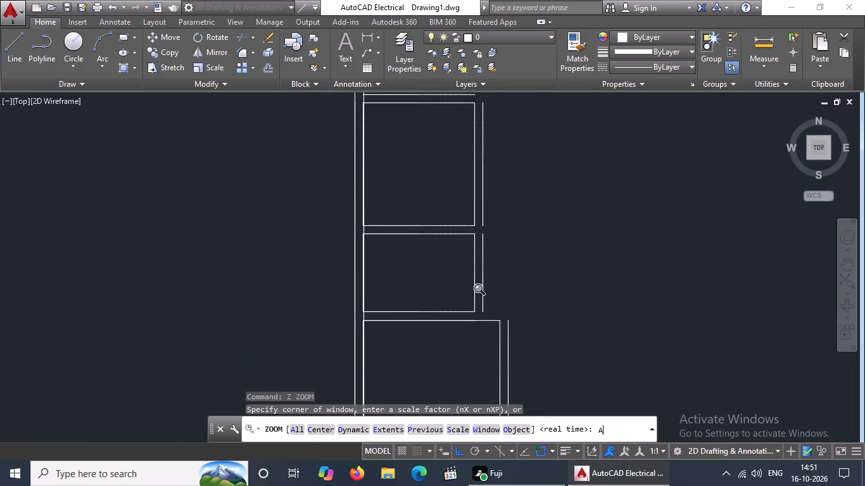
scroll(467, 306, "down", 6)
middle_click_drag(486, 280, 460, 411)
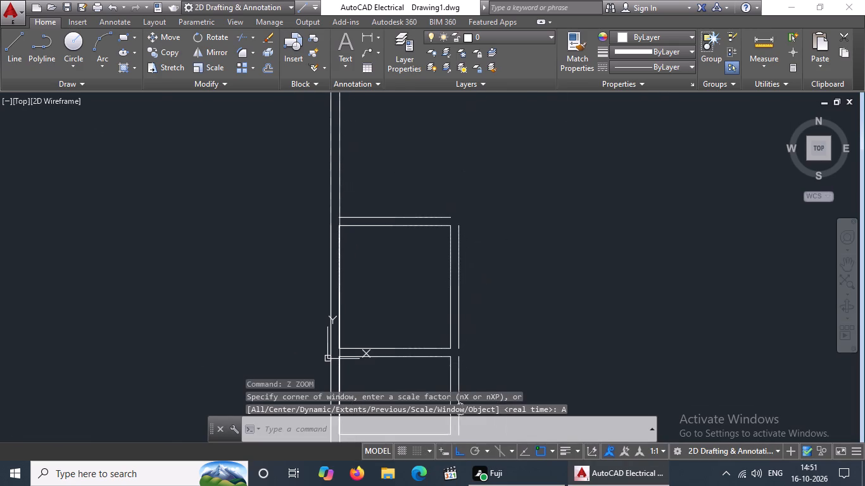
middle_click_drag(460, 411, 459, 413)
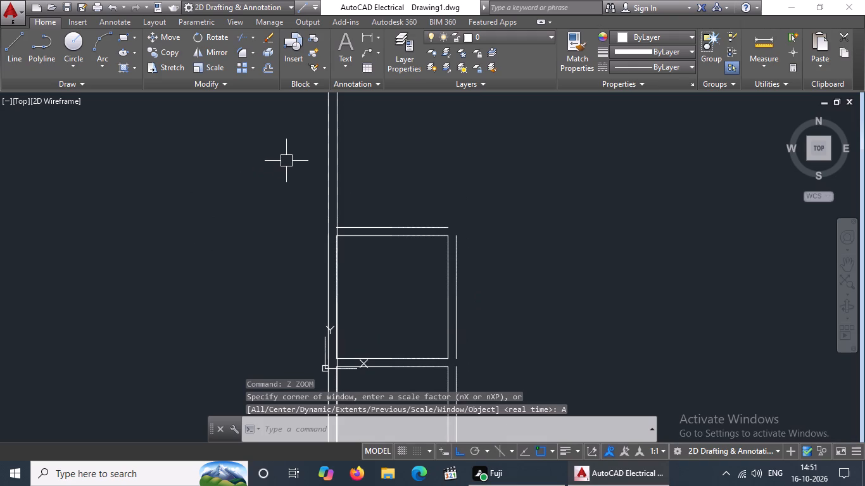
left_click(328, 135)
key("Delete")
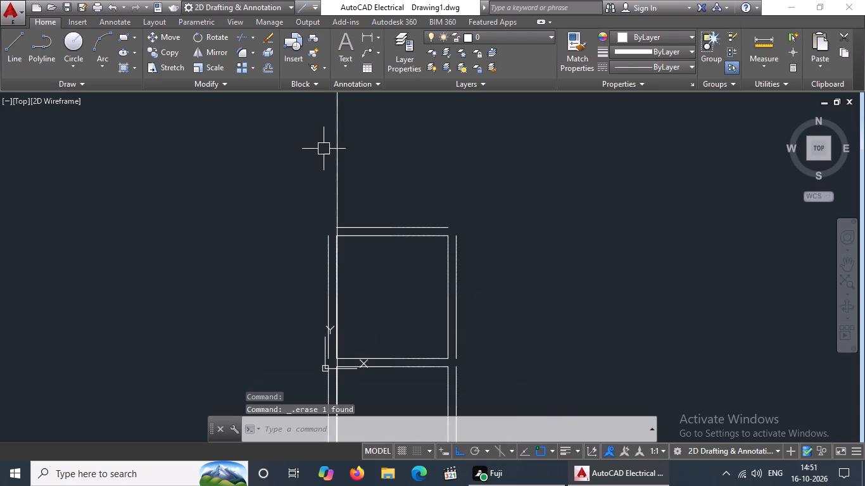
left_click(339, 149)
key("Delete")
Erase the uppermost room completely: its top, right, left and bottom sides plus the top, right and left wall lines.
left_click(386, 235)
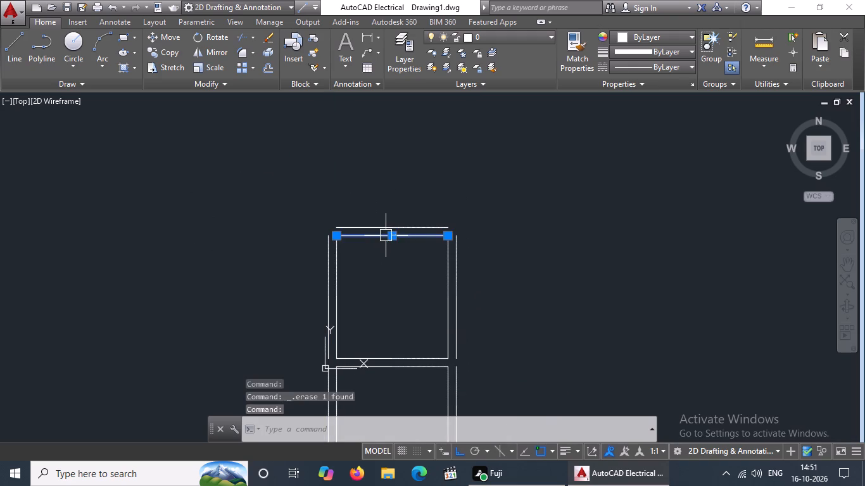
key("Delete")
left_click(394, 229)
key("Delete")
left_click(451, 288)
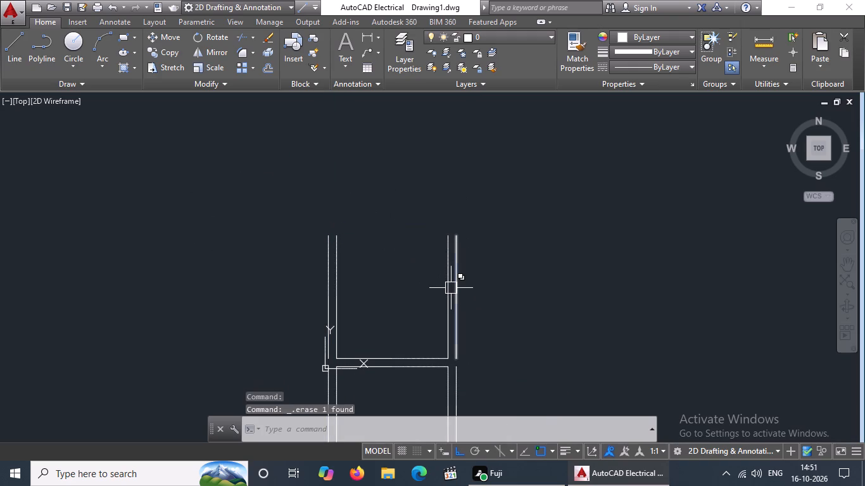
key("Delete")
left_click(446, 295)
key("Delete")
left_click(336, 282)
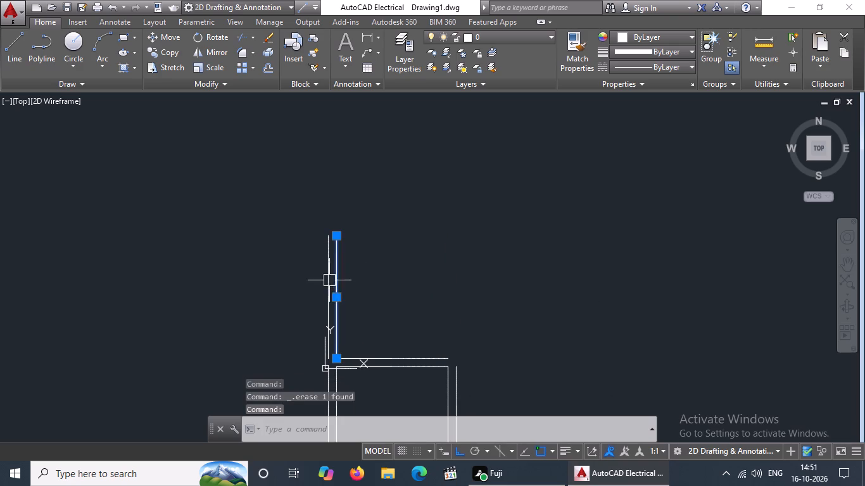
key("Delete")
left_click(329, 277)
key("Delete")
left_click(415, 356)
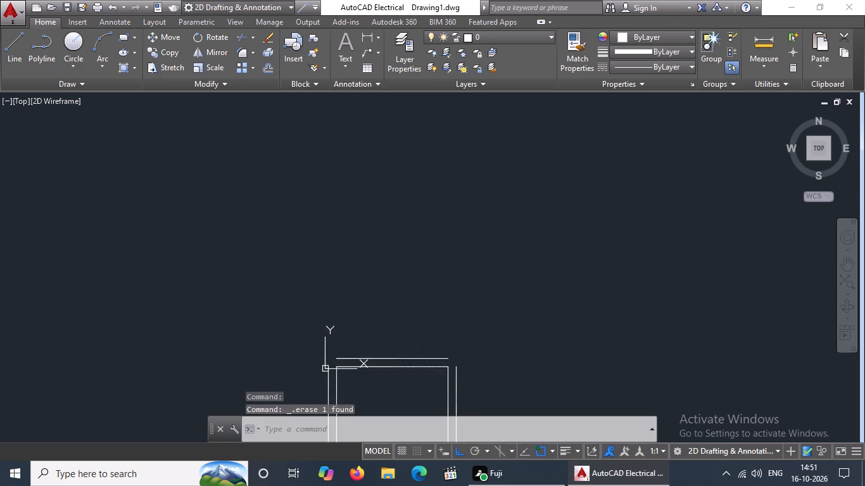
key("Delete")
Erase the second room's top, right, bottom and left sides together with its left and right wall lines.
scroll(458, 352, "down", 6)
middle_click_drag(451, 368, 468, 215)
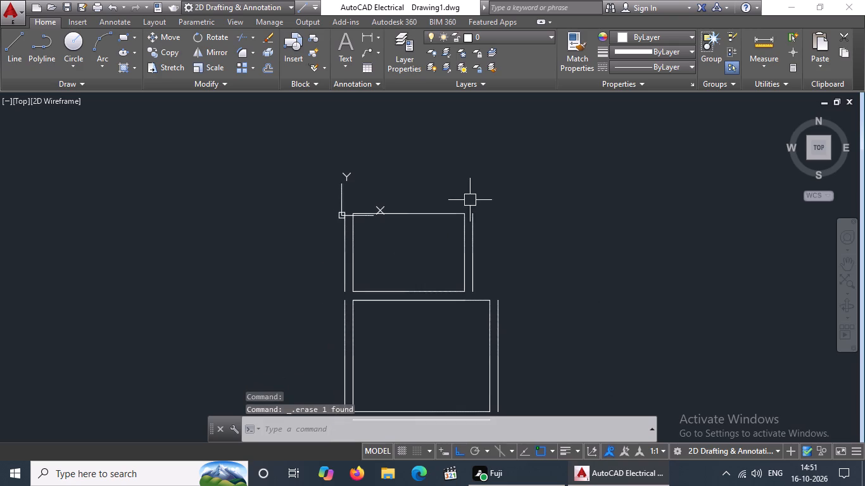
left_click(427, 216)
key("Delete")
left_click(462, 248)
key("Delete")
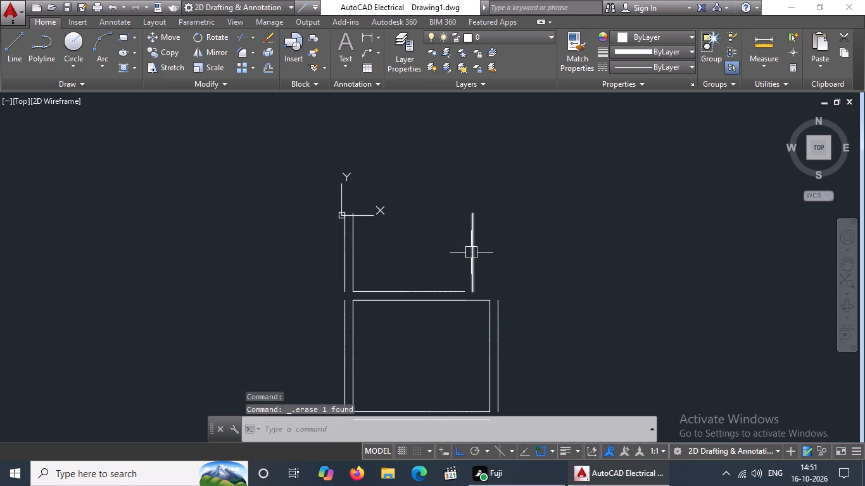
left_click(472, 252)
key("Delete")
left_click(438, 289)
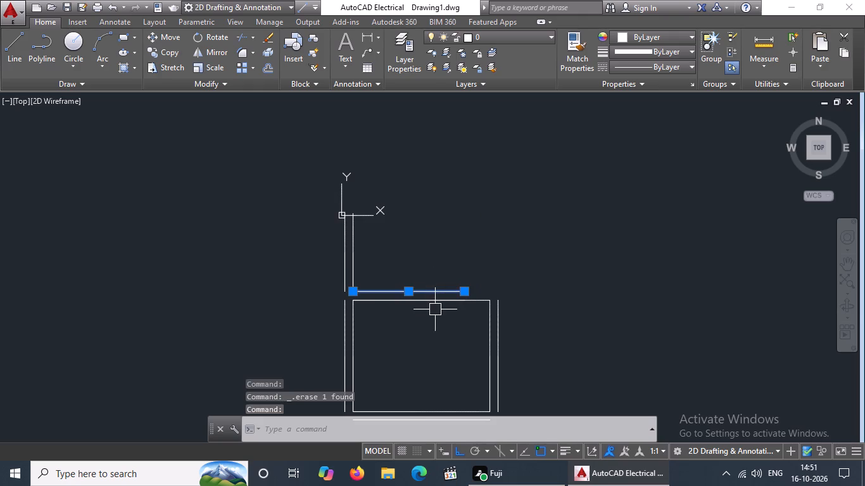
key("Delete")
left_click(348, 272)
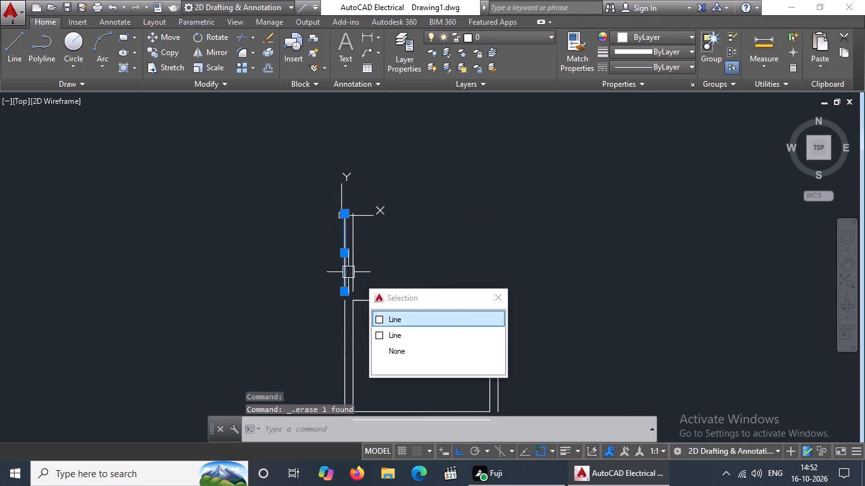
key("Delete")
left_click(354, 268)
key("Delete")
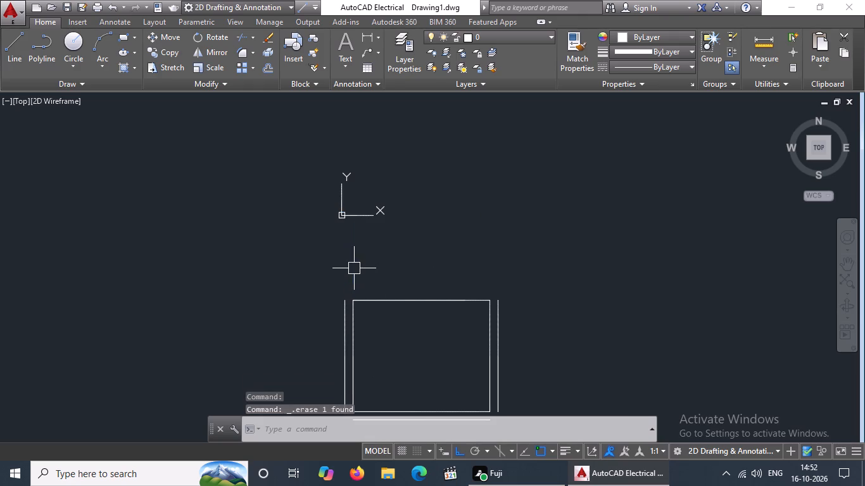
Erase the two overlapping top lines of the remaining room.
left_click(405, 303)
key("Delete")
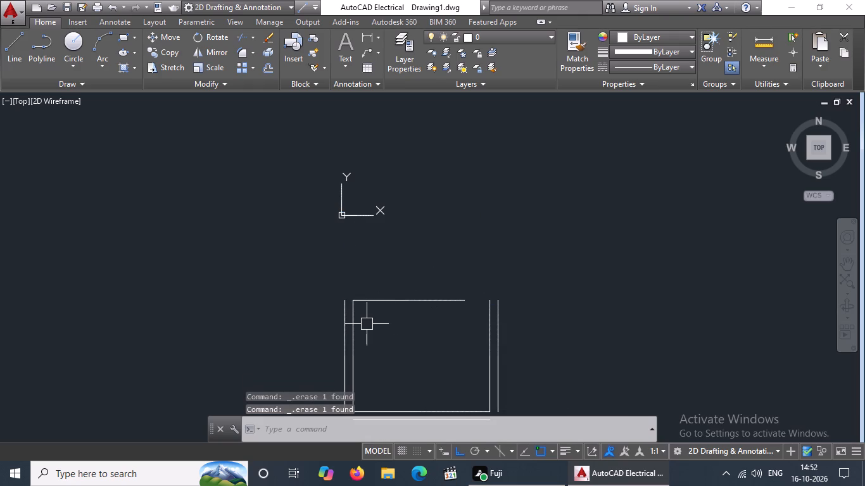
left_click(390, 297)
key("Delete")
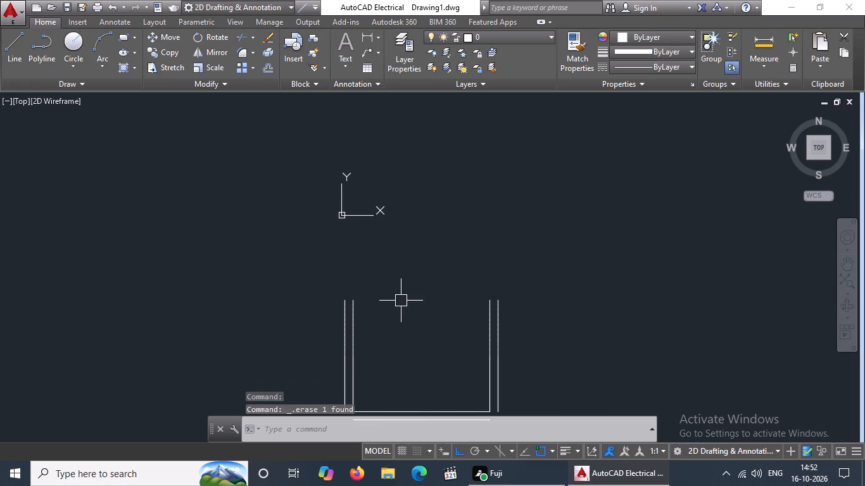
Erase the last room's remaining left, right and bottom sides together with their outer wall lines.
scroll(443, 334, "down", 2)
middle_click_drag(443, 338, 452, 309)
scroll(443, 338, "up", 2)
scroll(455, 255, "down", 4)
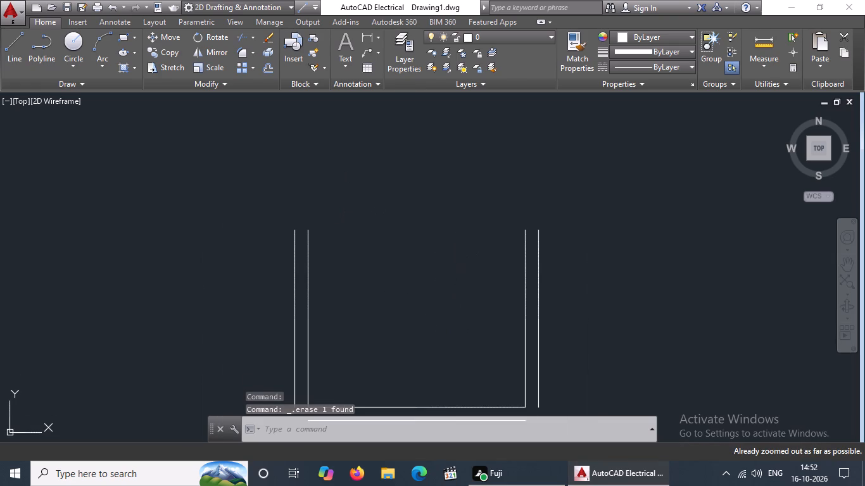
scroll(455, 255, "down", 3)
left_click(312, 301)
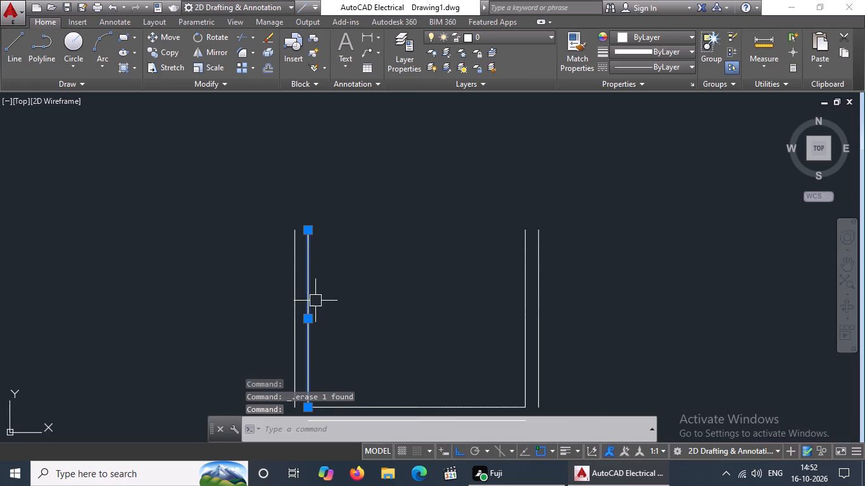
key("Escape")
scroll(367, 267, "down", 4)
middle_click_drag(426, 244, 486, 147)
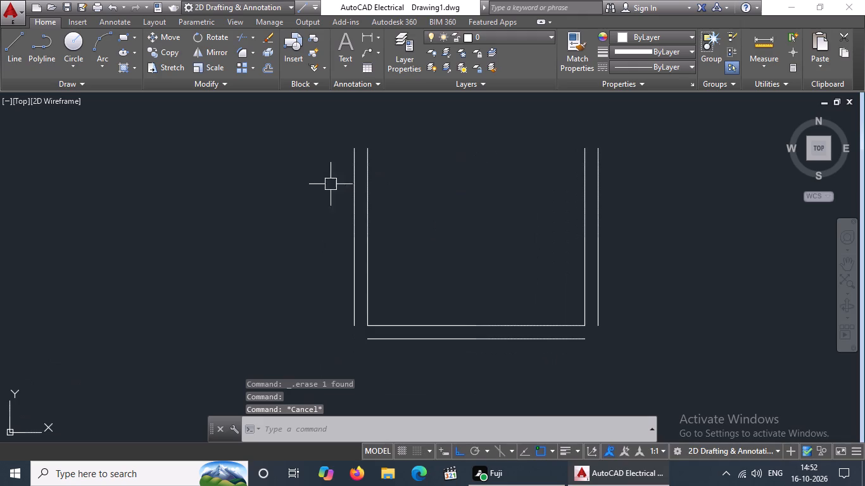
left_click_drag(318, 119, 331, 135)
left_click(680, 352)
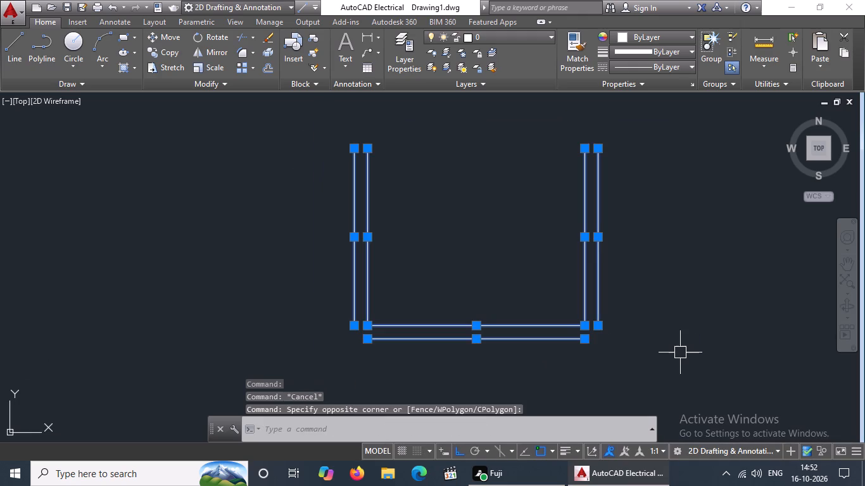
key("Delete")
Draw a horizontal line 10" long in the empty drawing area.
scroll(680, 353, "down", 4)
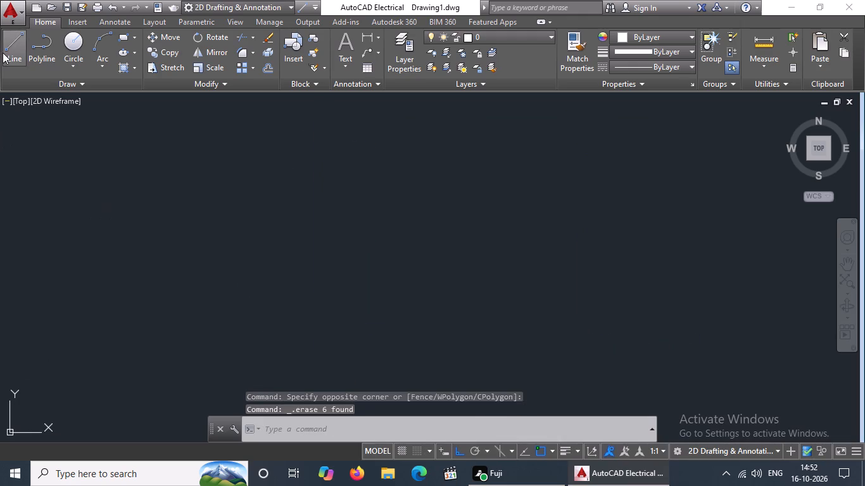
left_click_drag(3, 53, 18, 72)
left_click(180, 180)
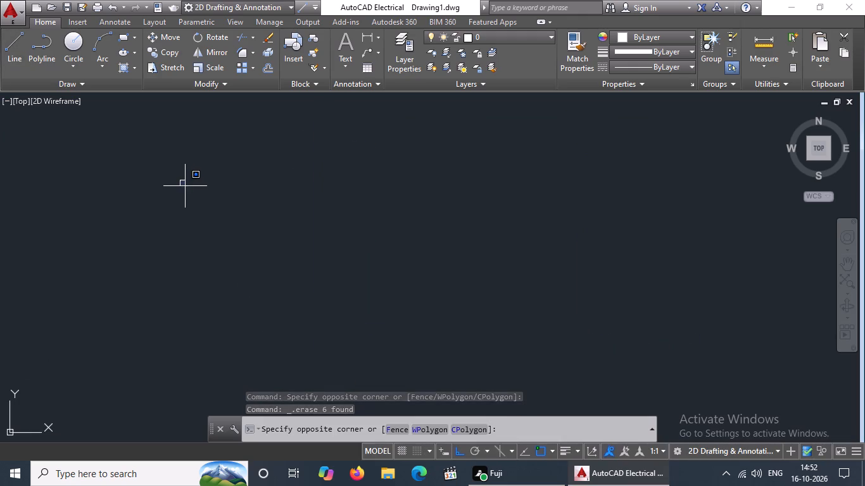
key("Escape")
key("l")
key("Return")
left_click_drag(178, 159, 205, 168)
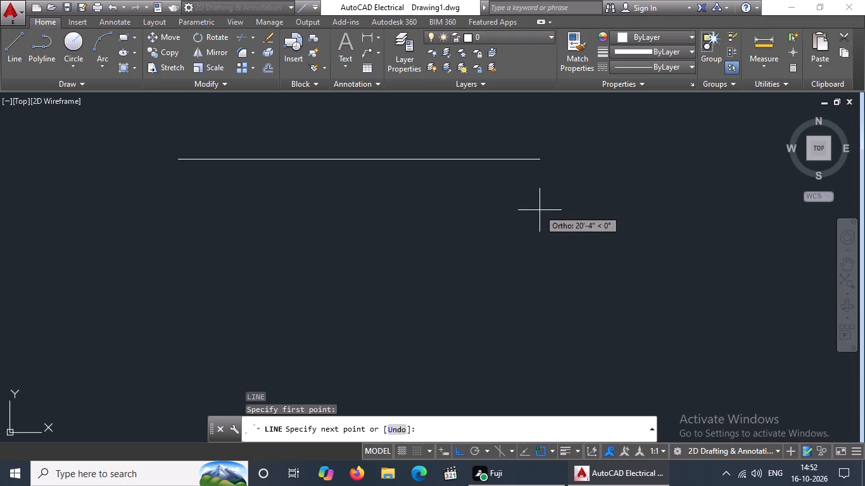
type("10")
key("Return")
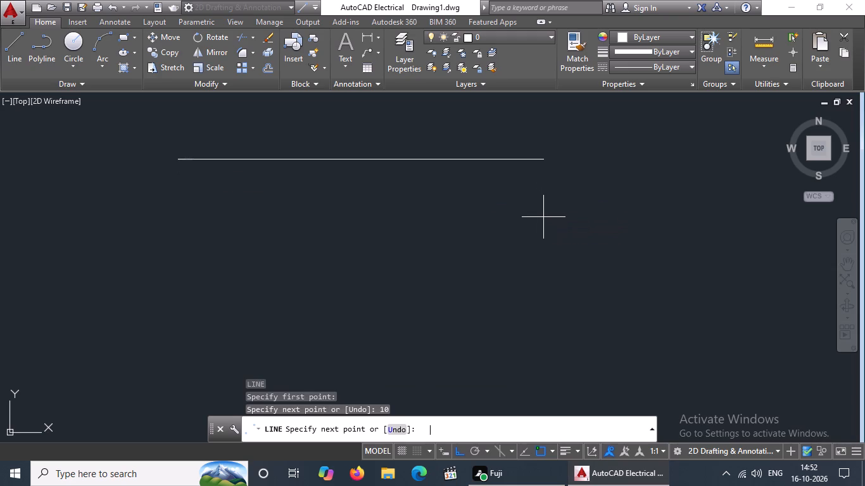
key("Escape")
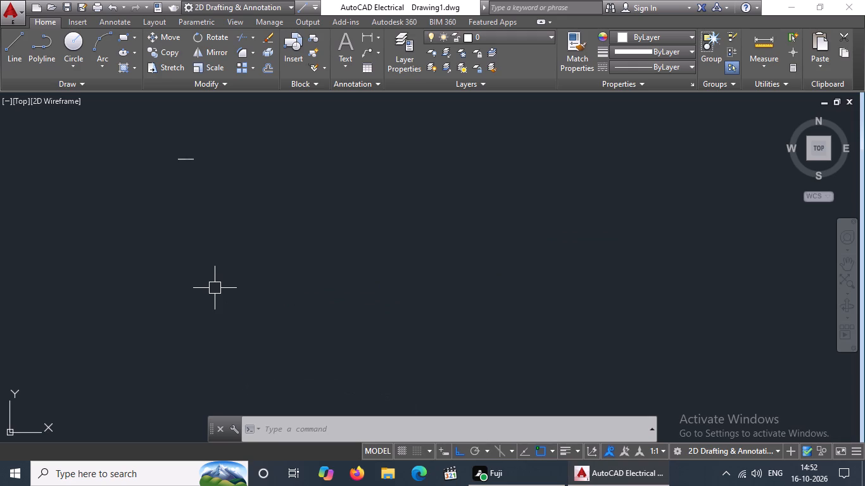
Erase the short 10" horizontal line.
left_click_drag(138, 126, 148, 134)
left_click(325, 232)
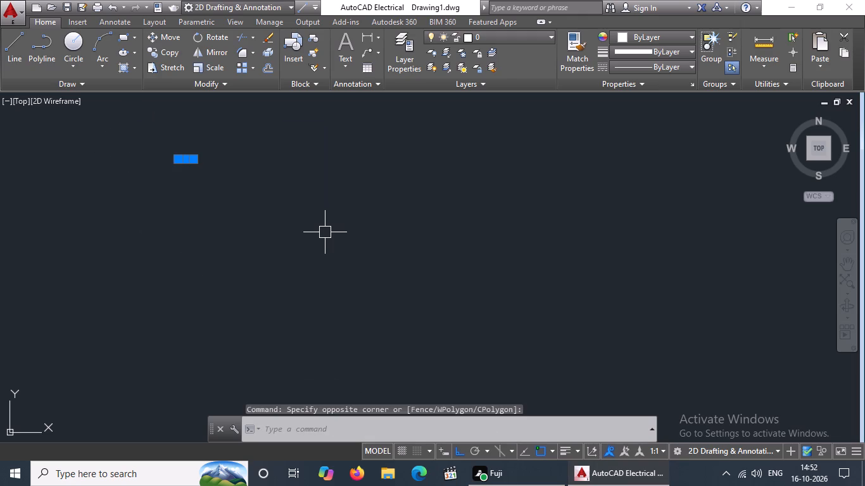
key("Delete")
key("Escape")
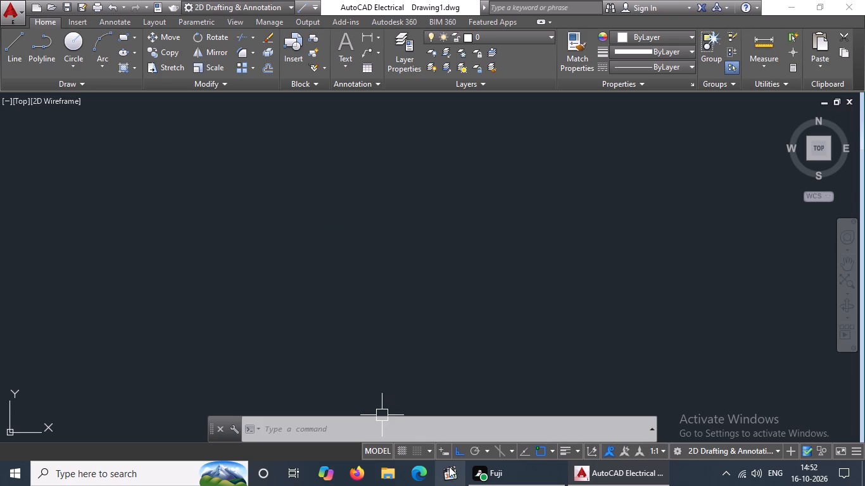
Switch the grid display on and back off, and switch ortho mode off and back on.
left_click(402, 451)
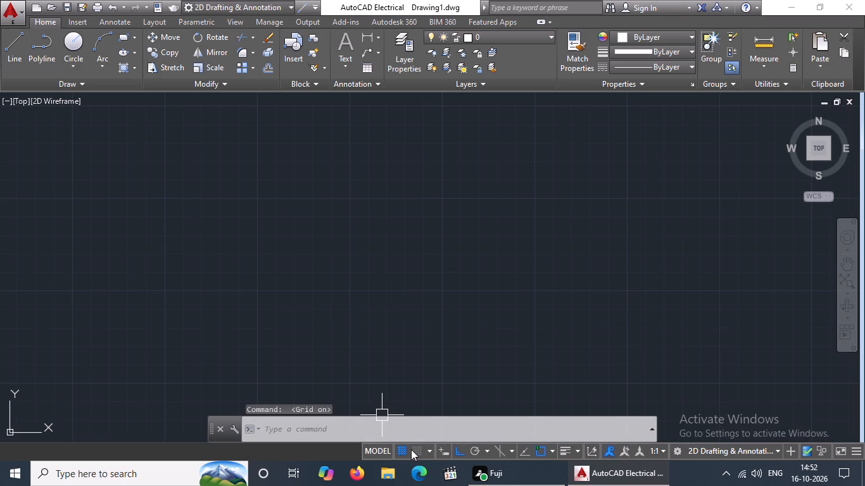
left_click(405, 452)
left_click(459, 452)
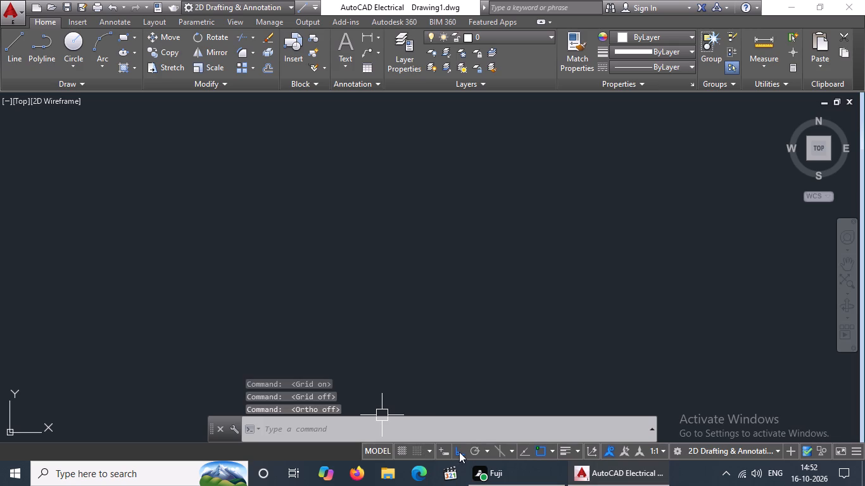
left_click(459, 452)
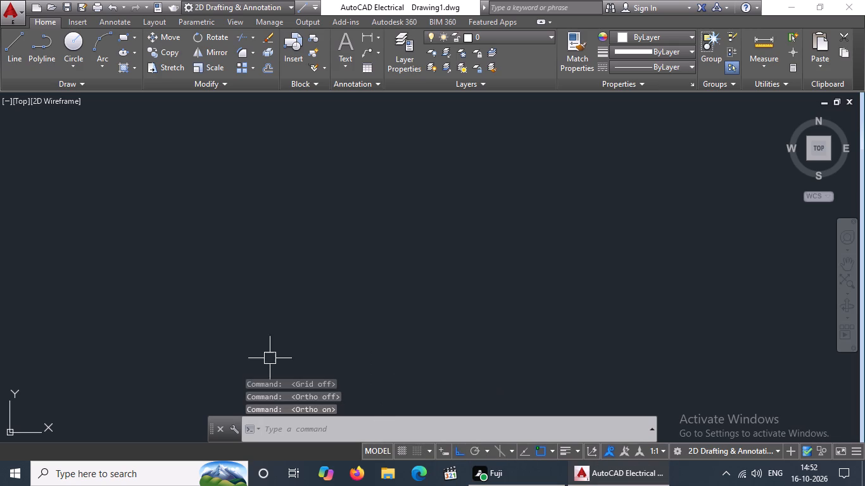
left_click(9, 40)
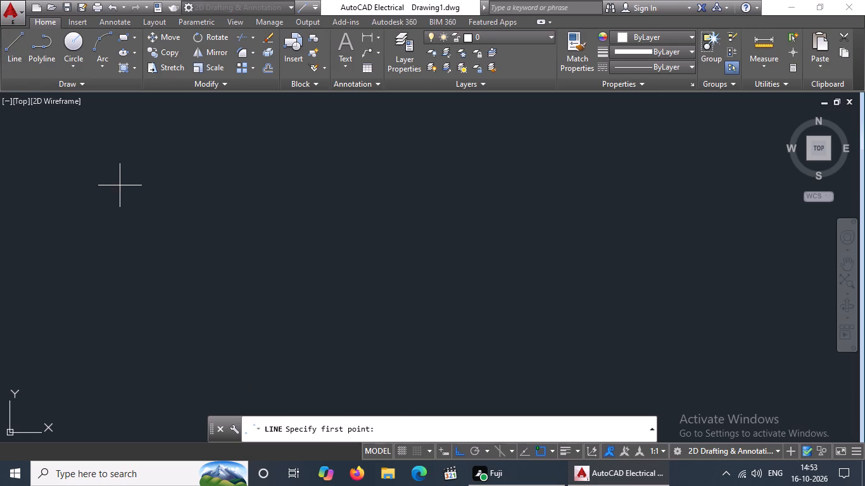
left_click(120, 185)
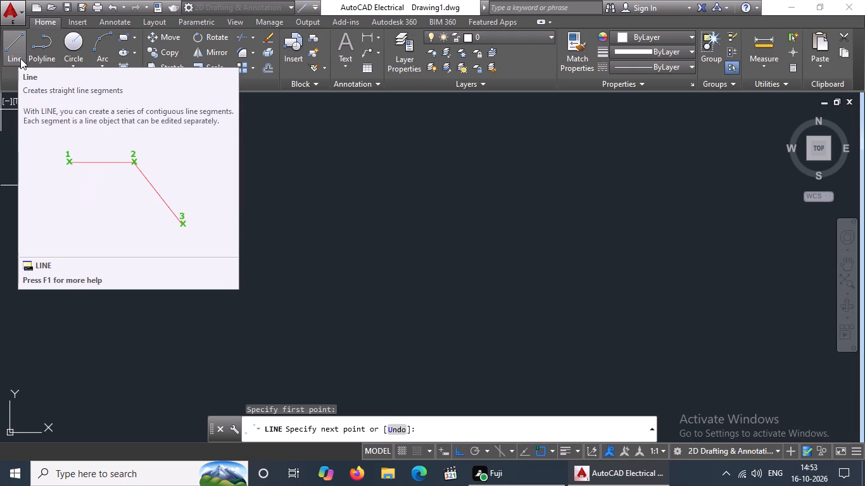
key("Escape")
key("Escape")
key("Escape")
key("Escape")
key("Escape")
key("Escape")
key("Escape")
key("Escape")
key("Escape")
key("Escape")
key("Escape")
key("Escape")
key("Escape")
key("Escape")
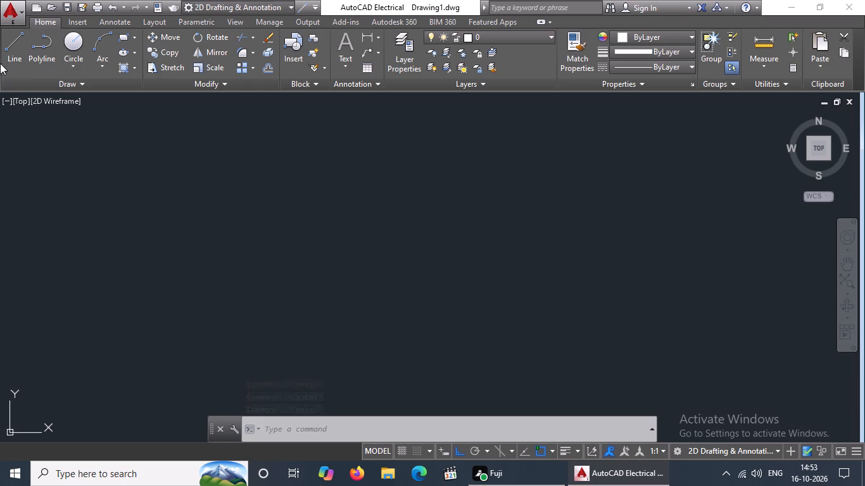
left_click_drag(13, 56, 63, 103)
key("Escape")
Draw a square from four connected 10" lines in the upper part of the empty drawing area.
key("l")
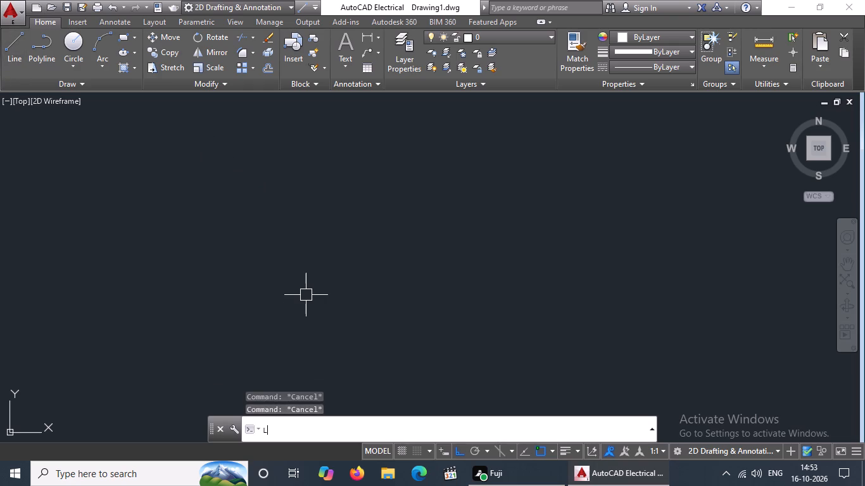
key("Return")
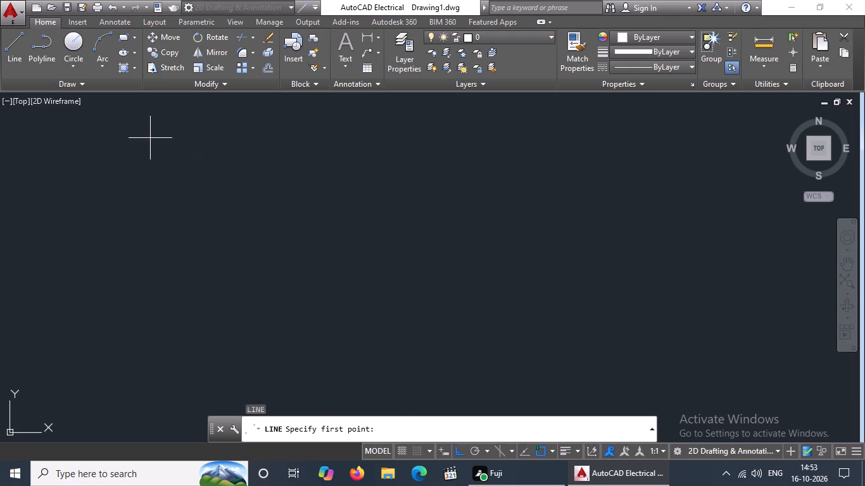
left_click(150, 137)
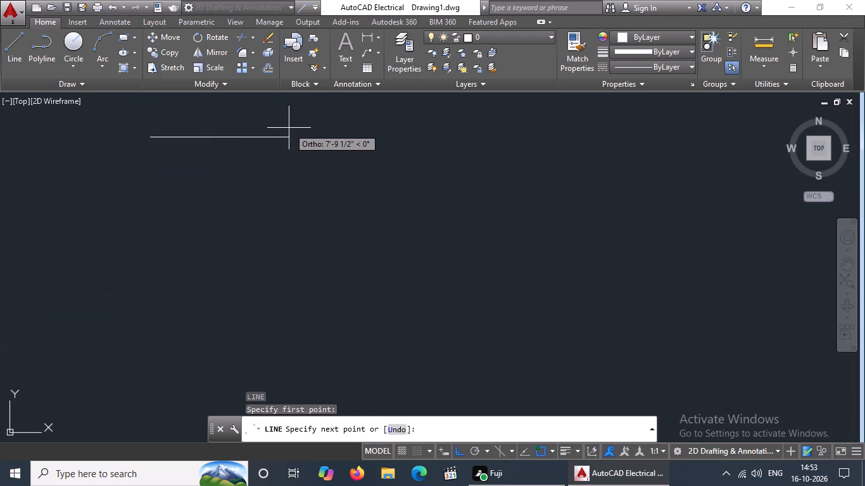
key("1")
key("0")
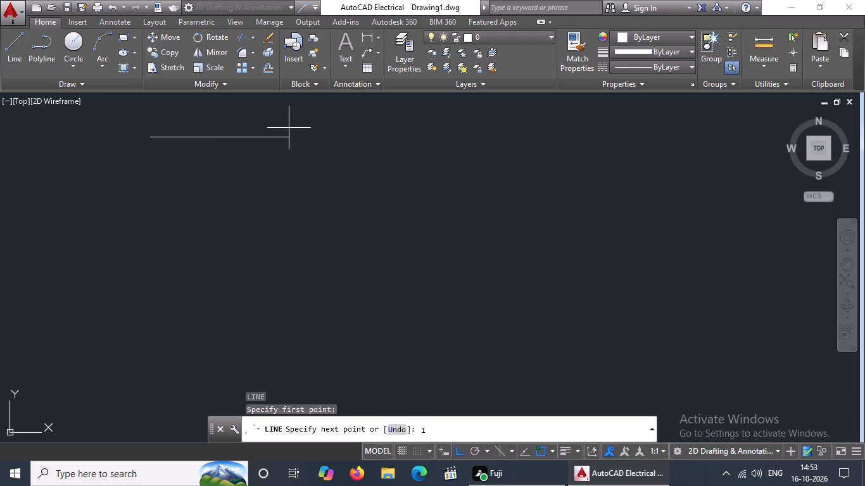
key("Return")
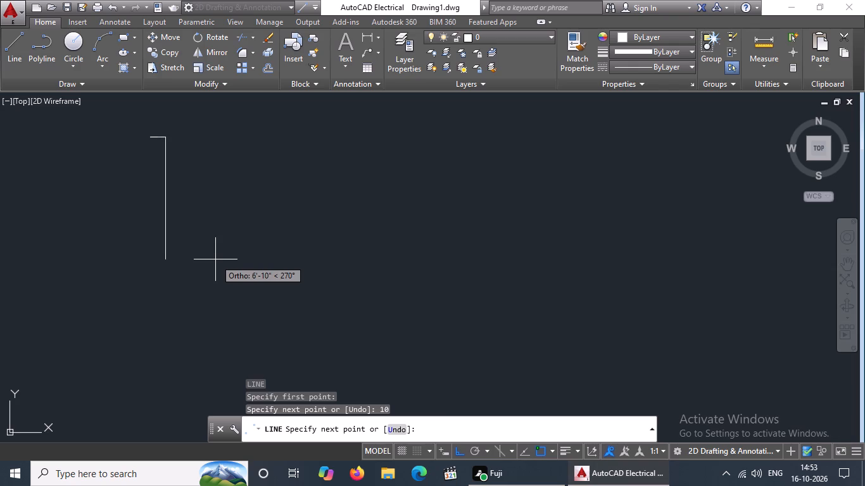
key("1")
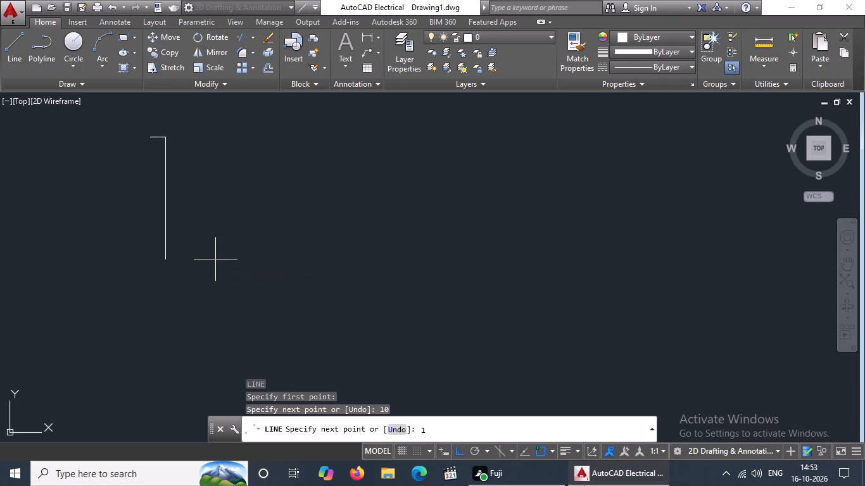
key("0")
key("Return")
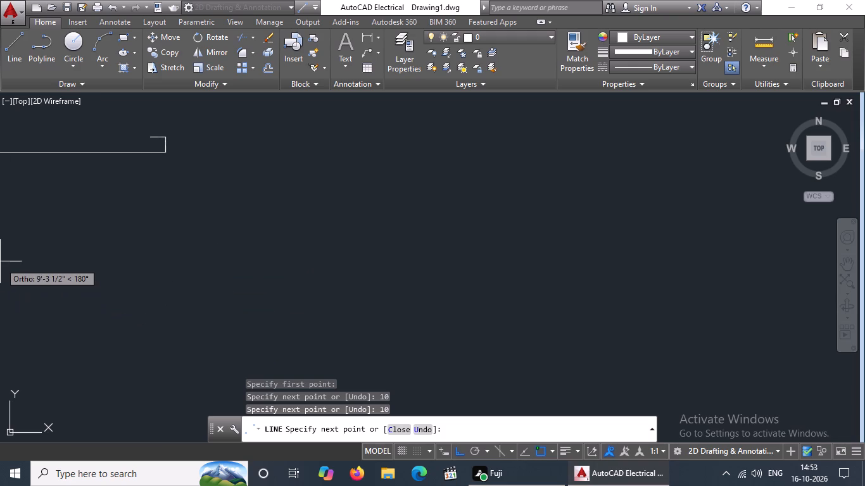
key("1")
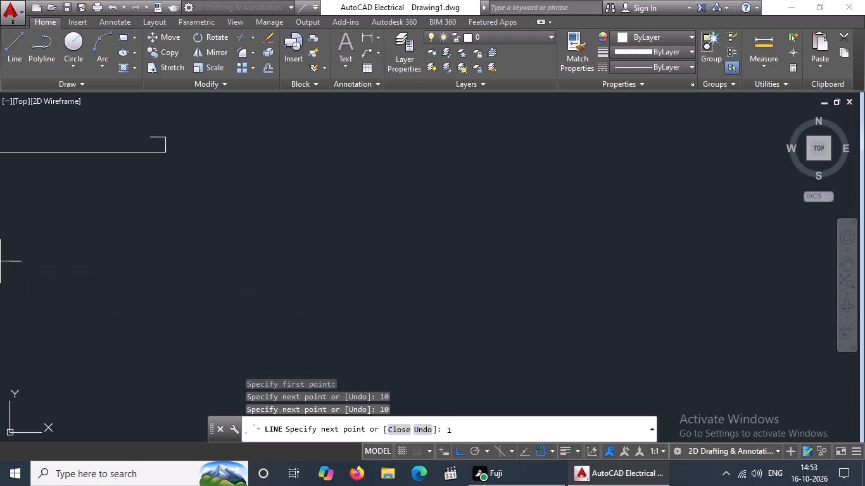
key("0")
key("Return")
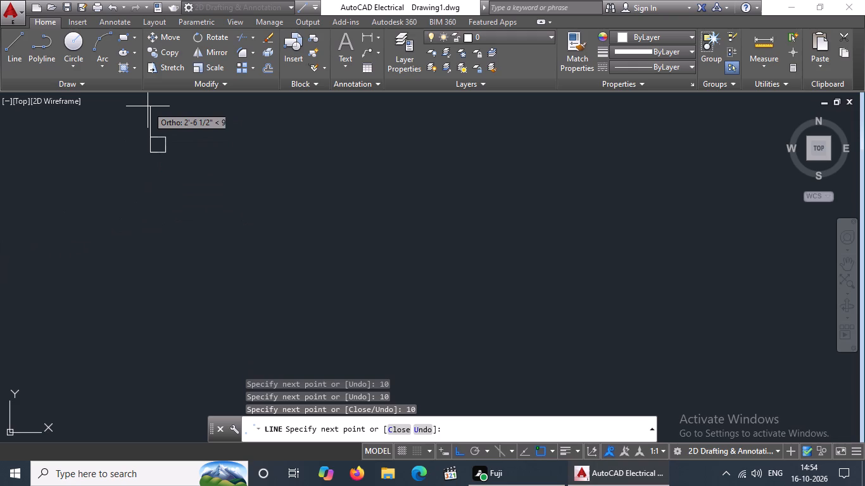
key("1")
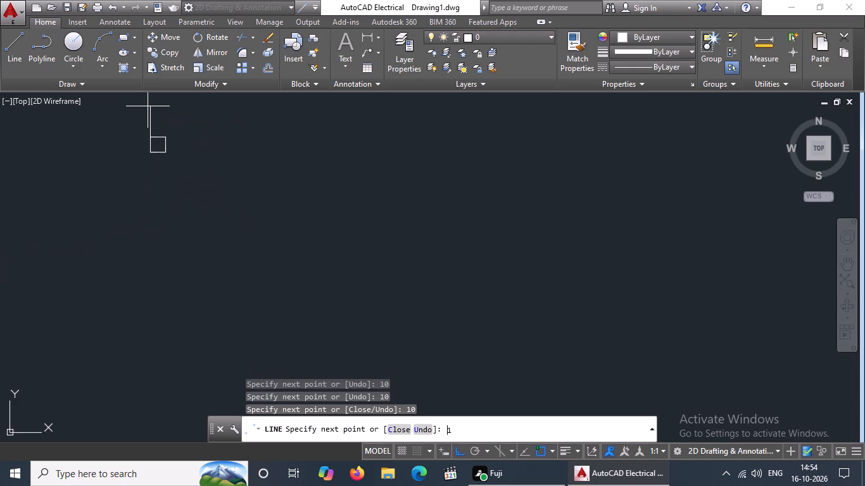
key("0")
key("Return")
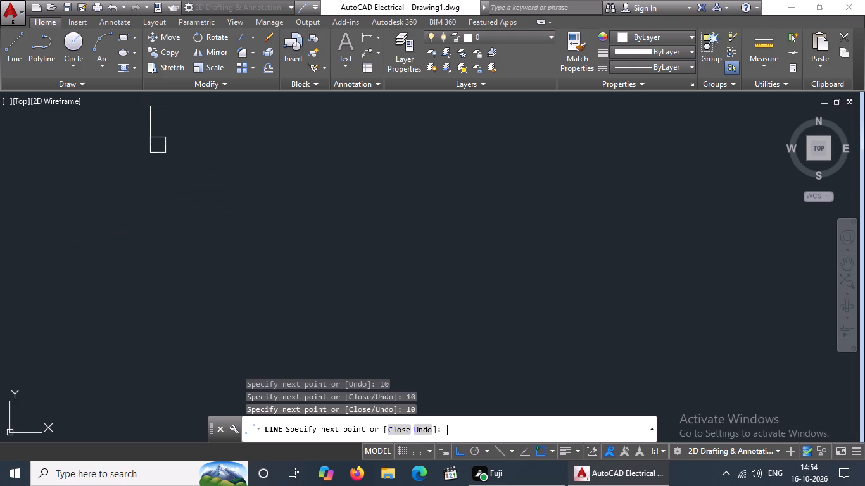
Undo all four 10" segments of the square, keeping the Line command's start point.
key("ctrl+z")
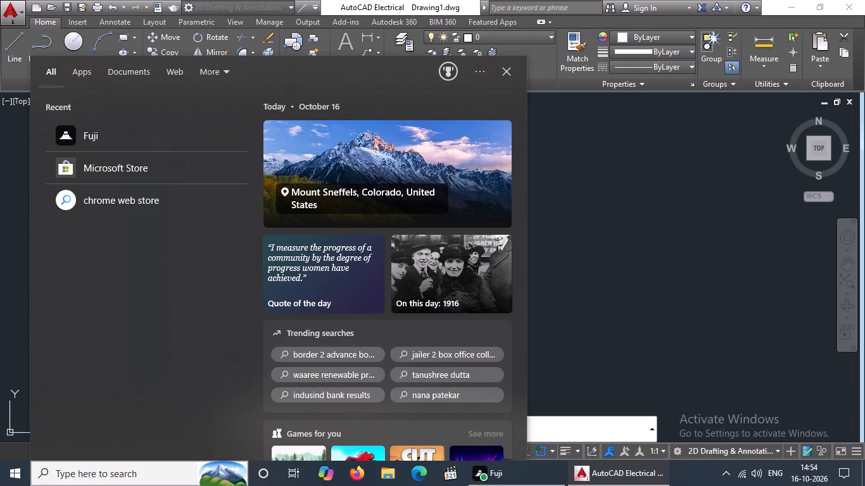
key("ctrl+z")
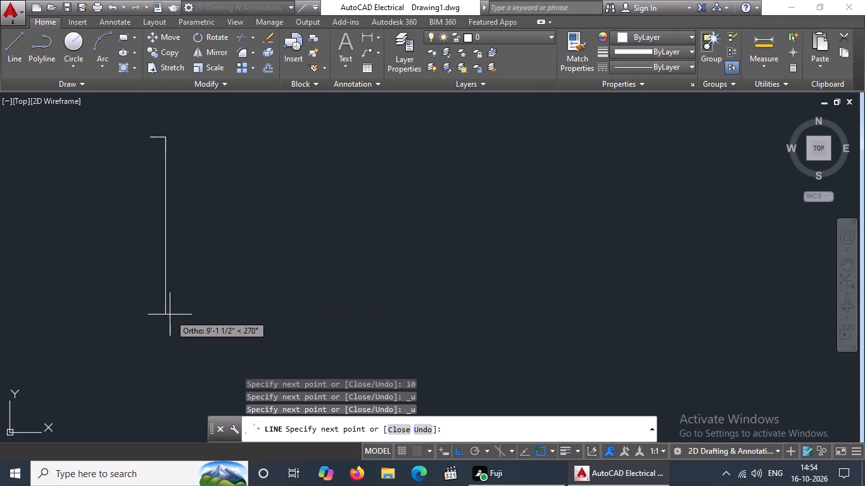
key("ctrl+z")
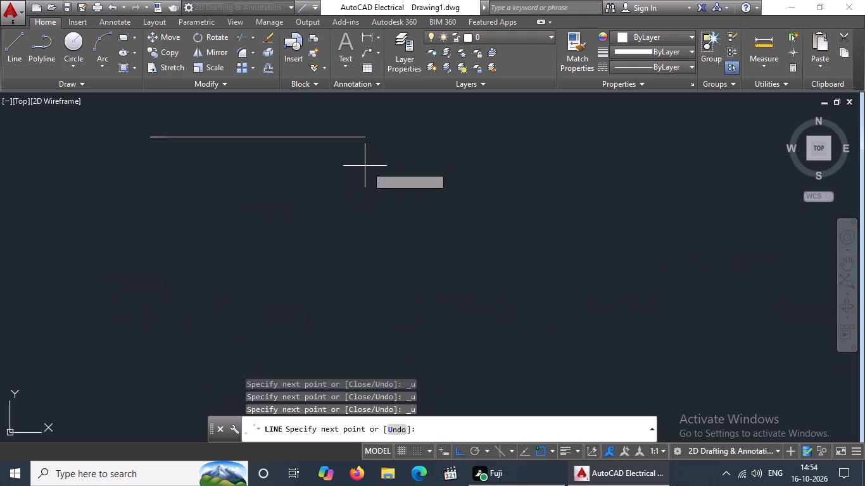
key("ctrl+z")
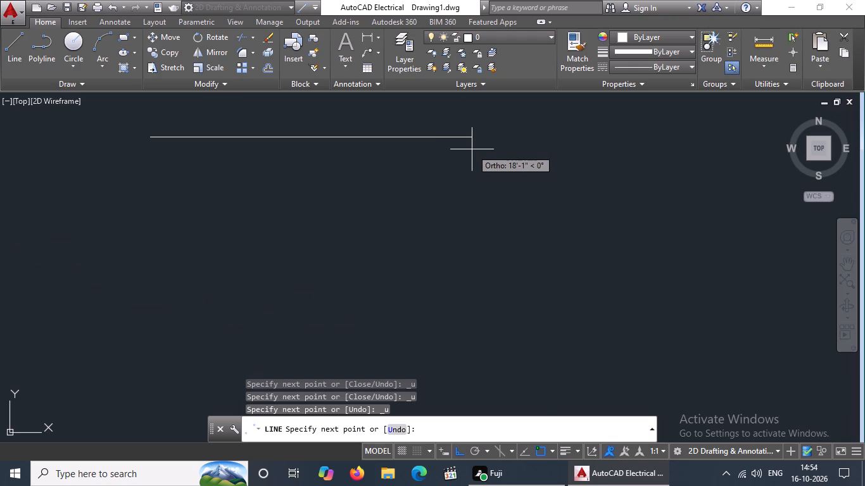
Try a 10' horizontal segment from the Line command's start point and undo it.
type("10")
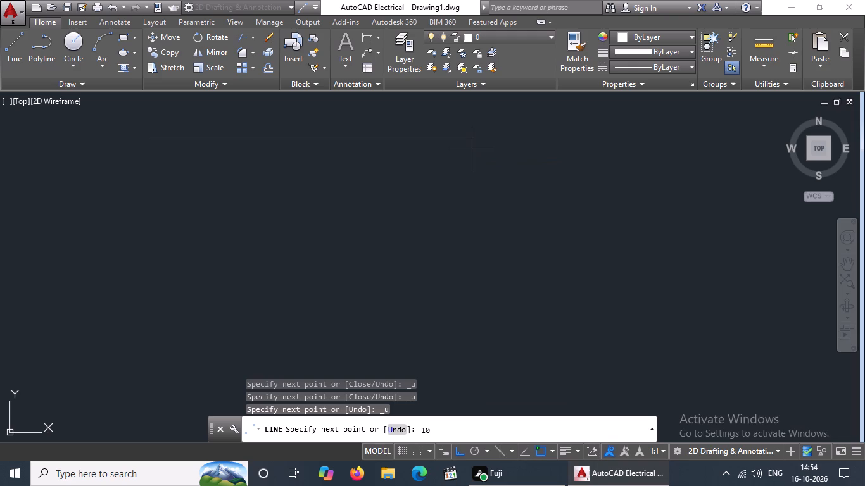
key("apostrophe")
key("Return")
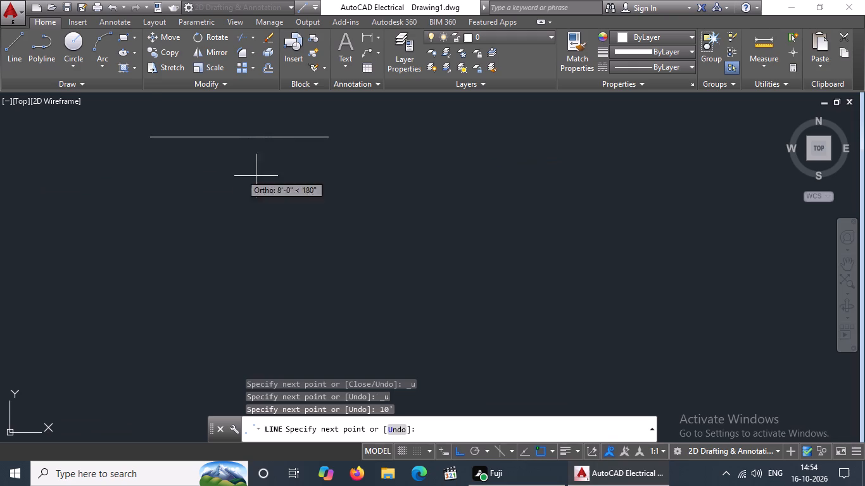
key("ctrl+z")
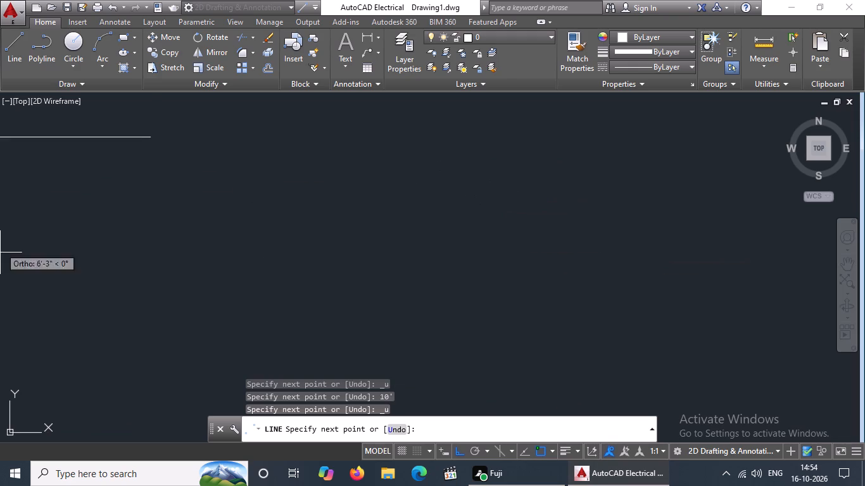
Draw a horizontal run rightward from the start point with 10" and 9" segments, and continue it straight down with two 9" segments.
key("1")
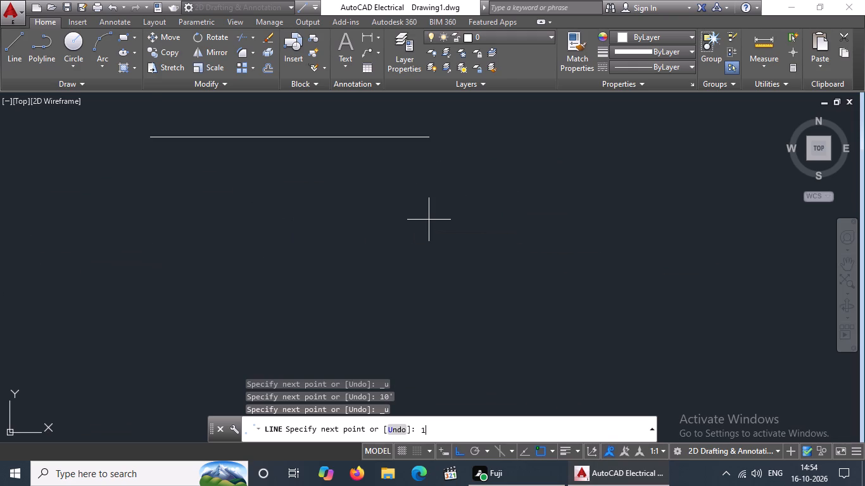
key("0")
key("Return")
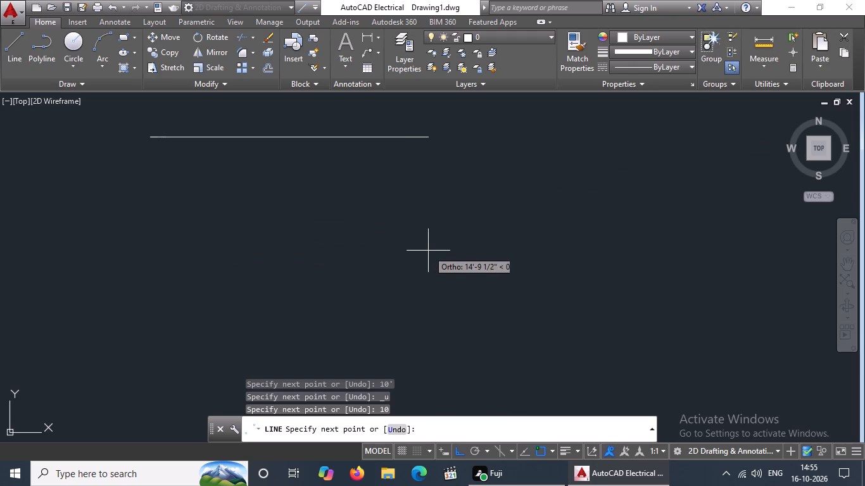
key("9")
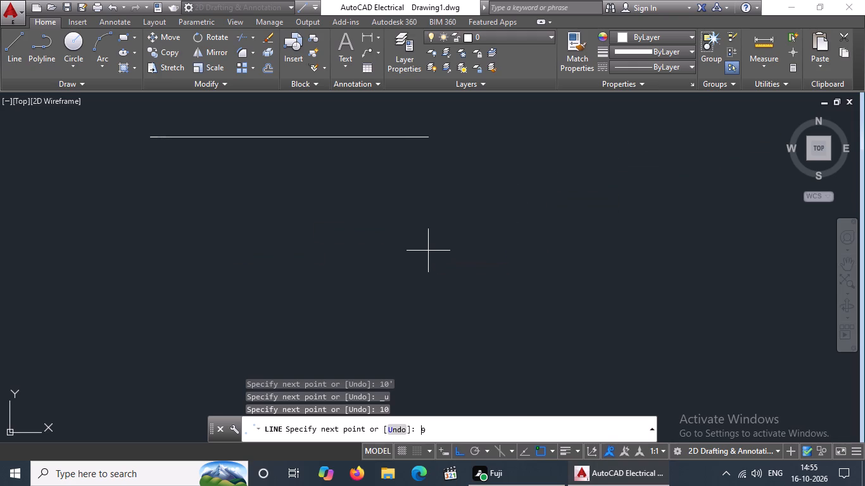
key("Return")
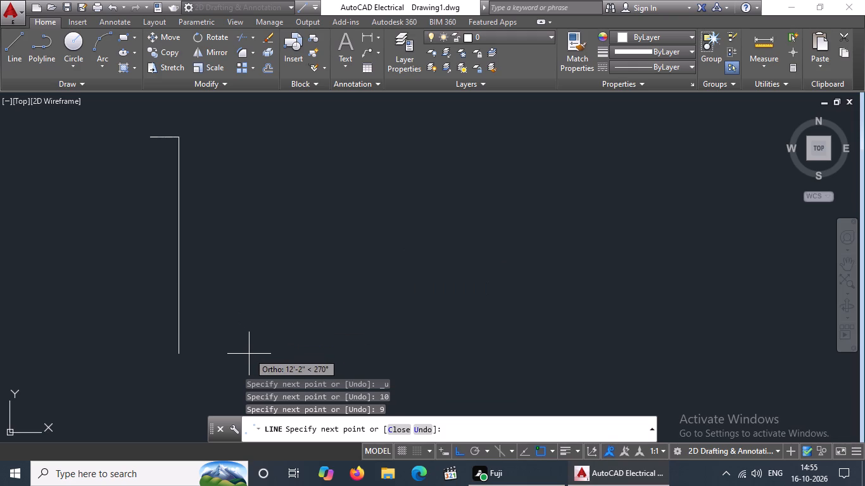
key("9")
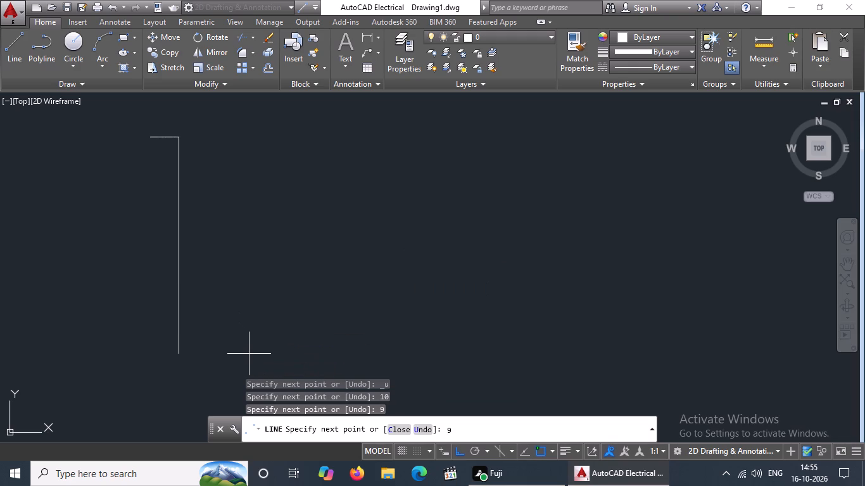
key("Return")
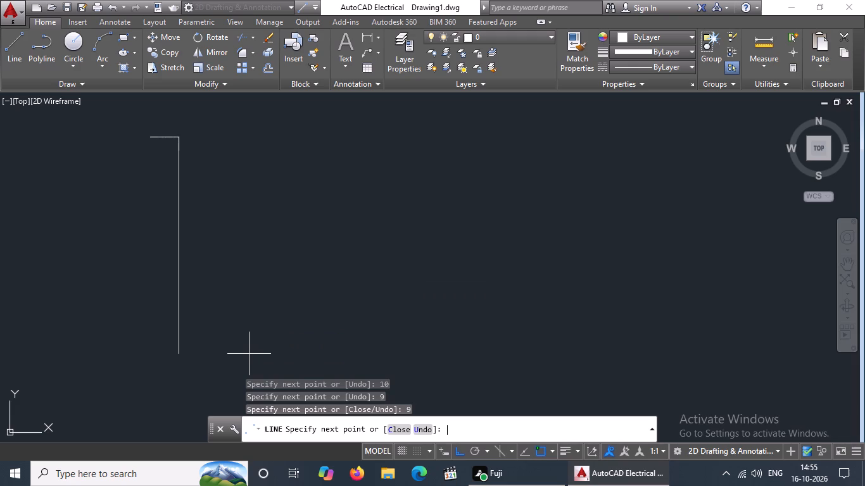
key("9")
key("Return")
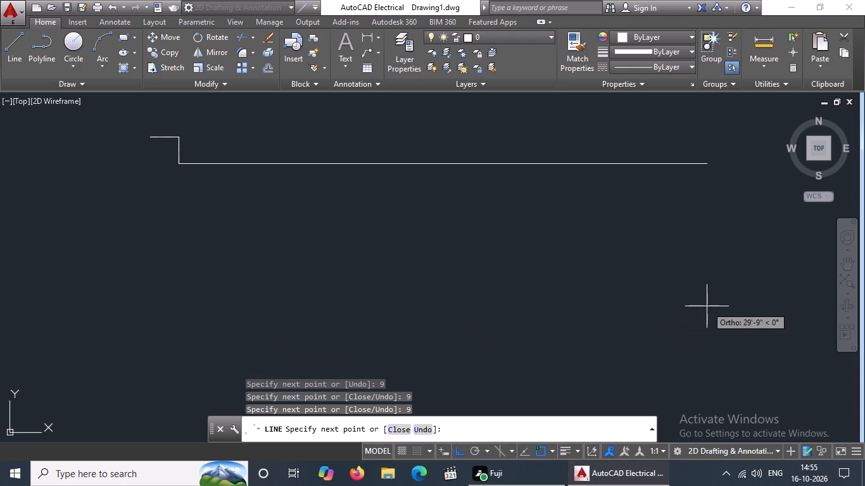
Continue the stepped line rightward with 9", 5" and 9" segments, and straight down with three 9" segments.
key("9")
key("Return")
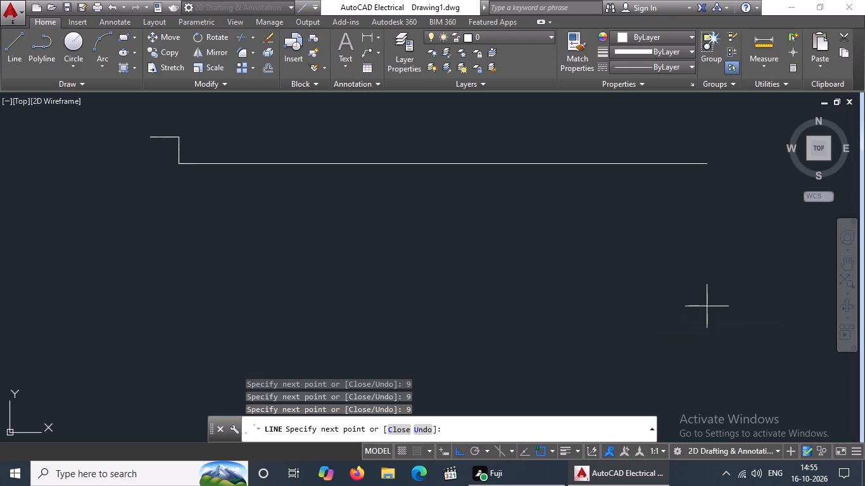
key("5")
key("Return")
key("9")
key("Return")
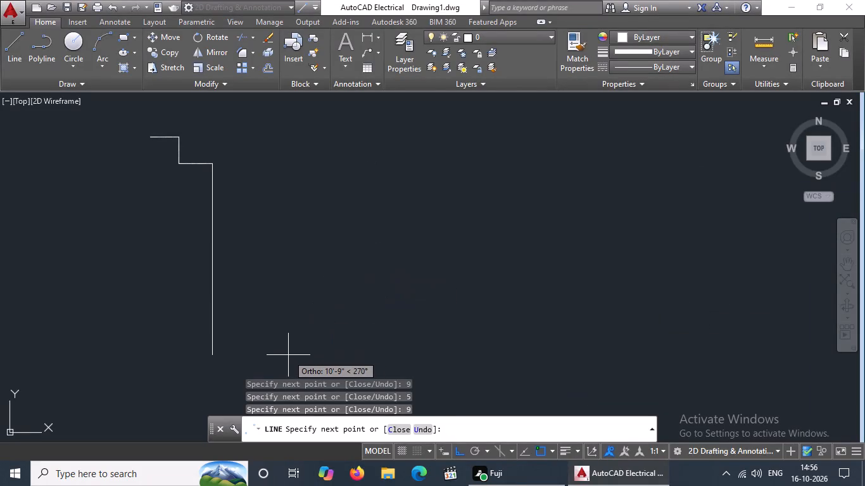
key("9")
key("Return")
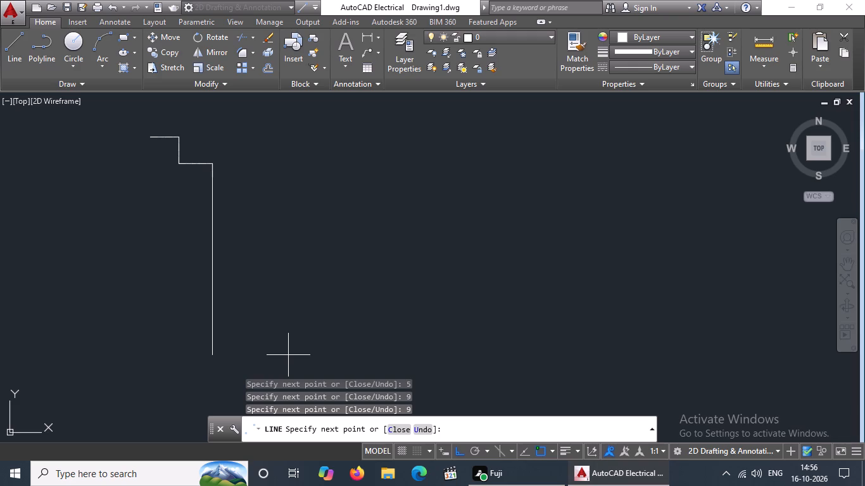
key("9")
key("Return")
key("9")
key("Return")
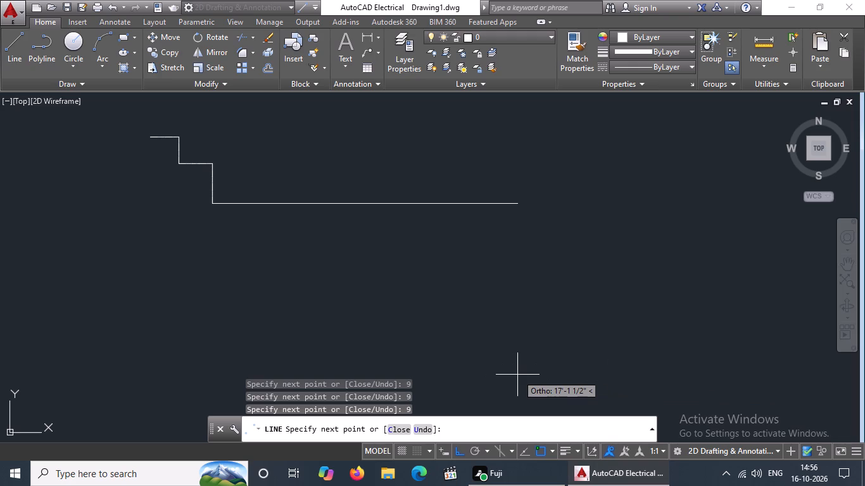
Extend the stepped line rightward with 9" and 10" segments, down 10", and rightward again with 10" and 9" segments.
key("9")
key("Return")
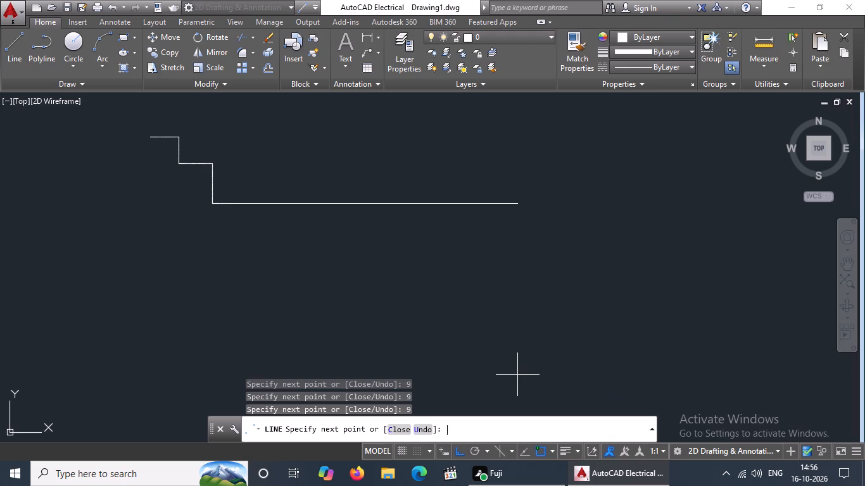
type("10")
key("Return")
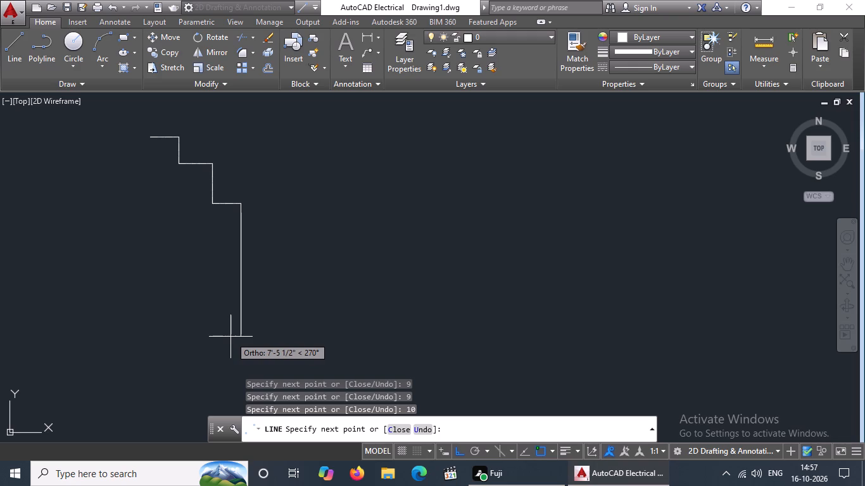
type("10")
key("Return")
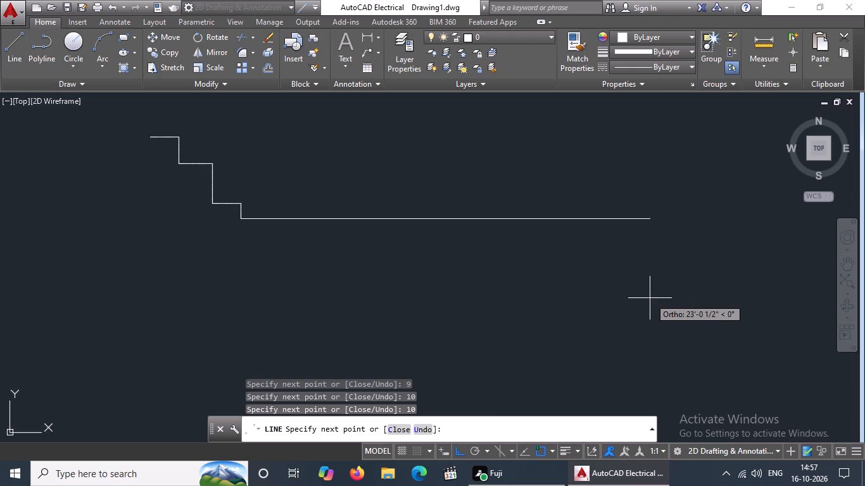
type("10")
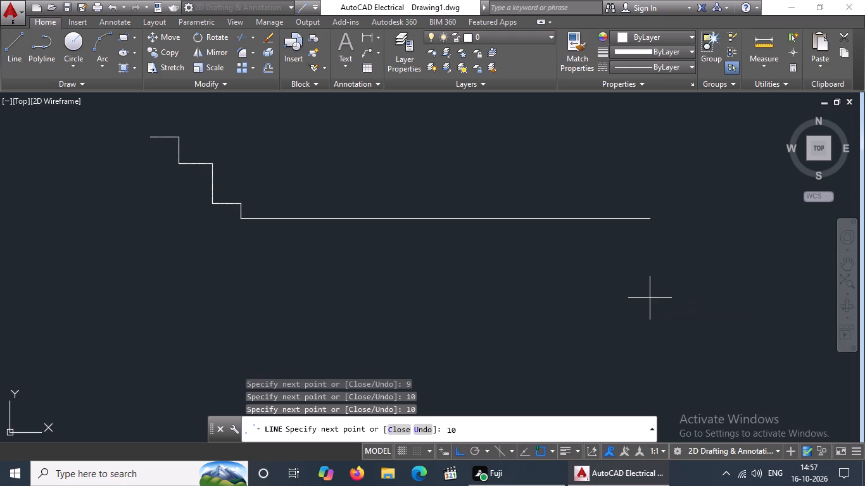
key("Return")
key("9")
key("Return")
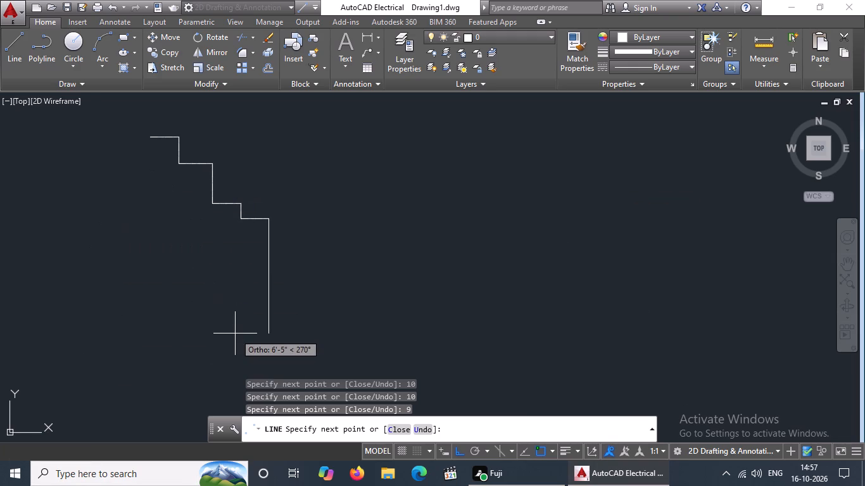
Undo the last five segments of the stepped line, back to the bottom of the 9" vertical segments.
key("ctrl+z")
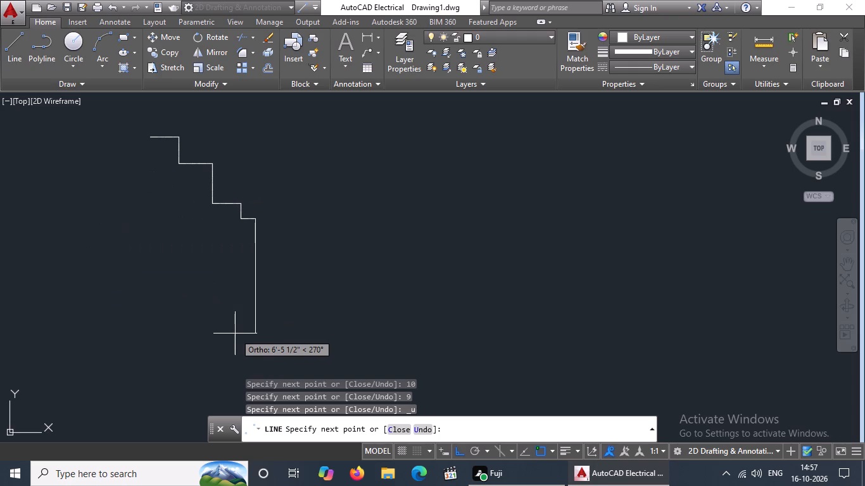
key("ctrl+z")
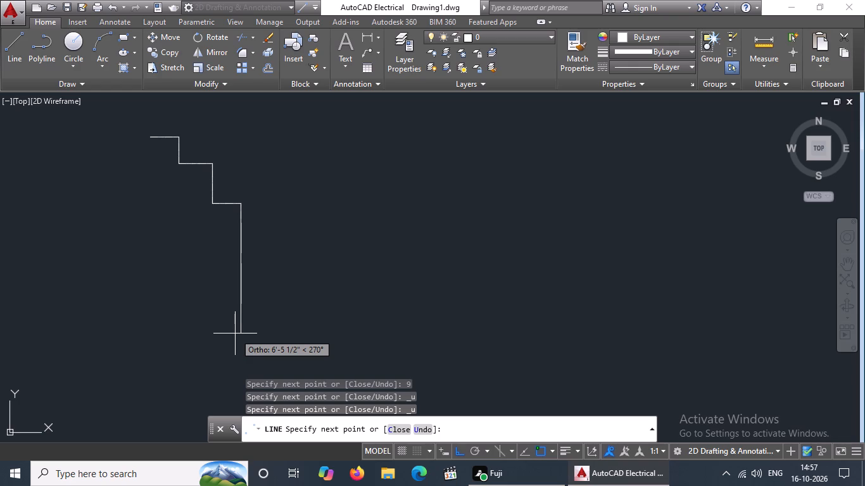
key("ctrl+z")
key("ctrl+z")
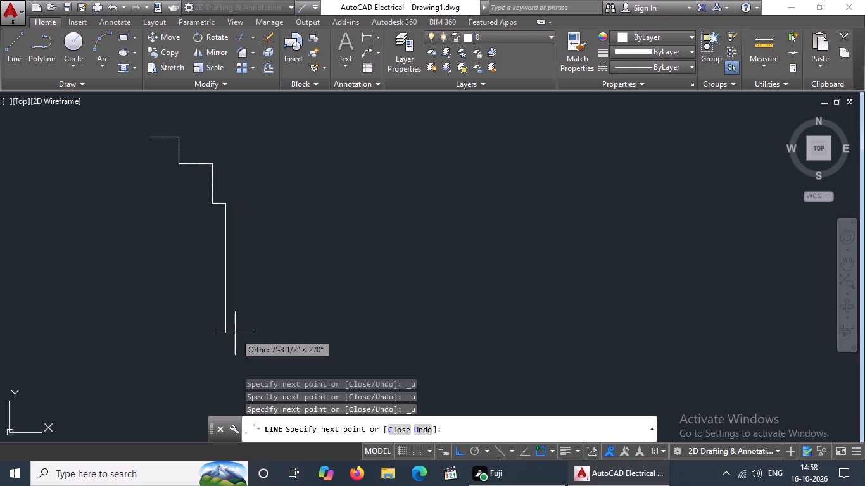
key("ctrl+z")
Undo all remaining segments of the stepped line back to its start point.
key("ctrl+z")
key("ctrl+z")
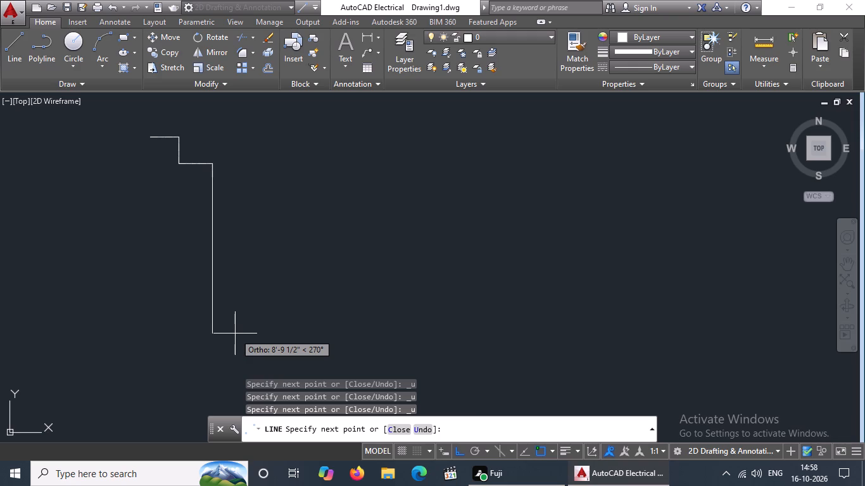
key("ctrl+z")
key("ctrl+z")
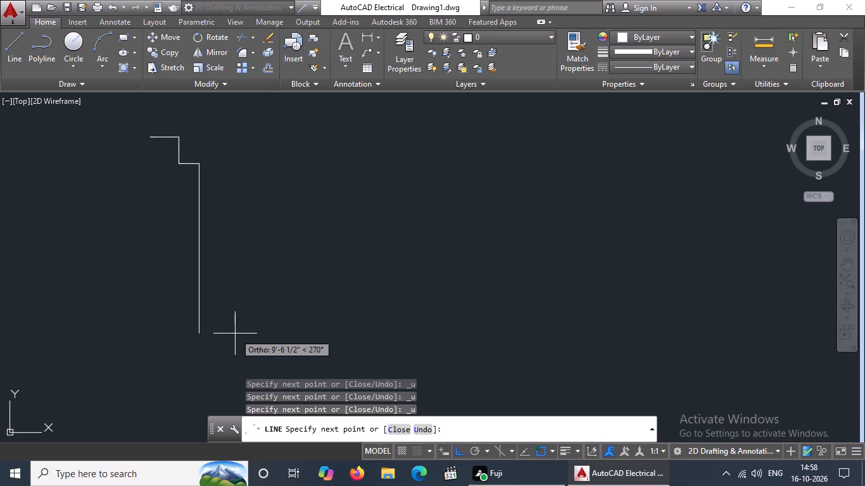
key("ctrl+z")
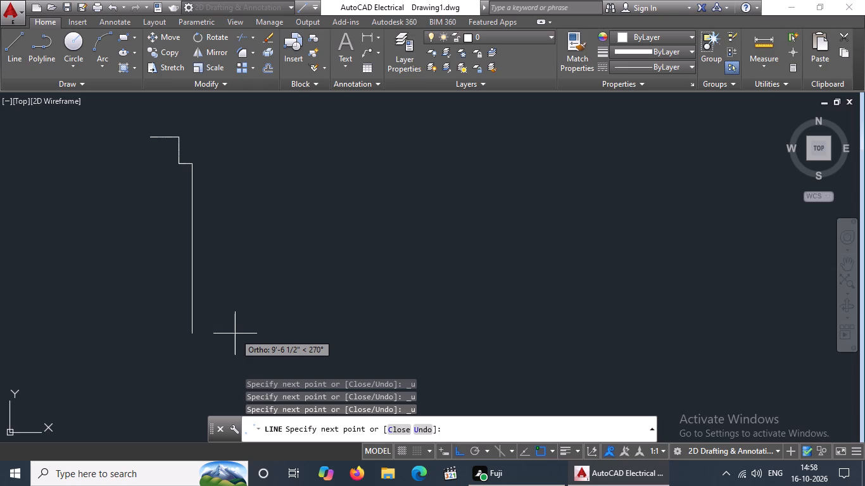
key("ctrl+z")
key("ctrl+z")
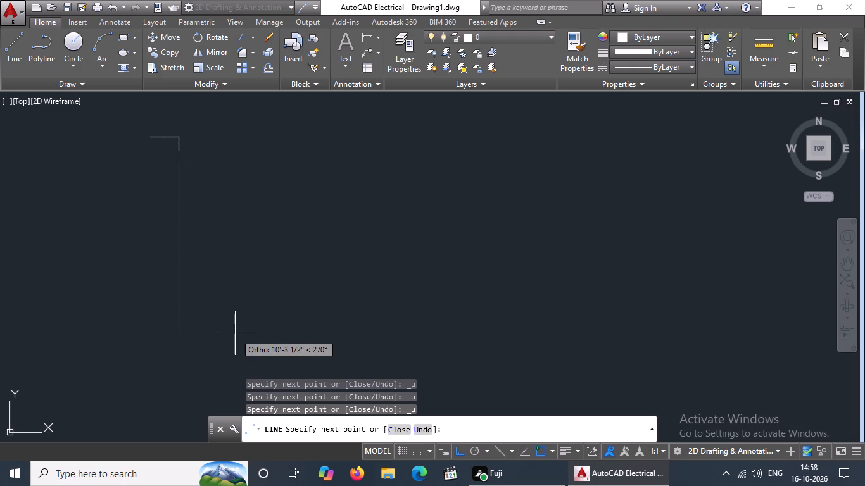
key("ctrl+z")
key("ctrl+z")
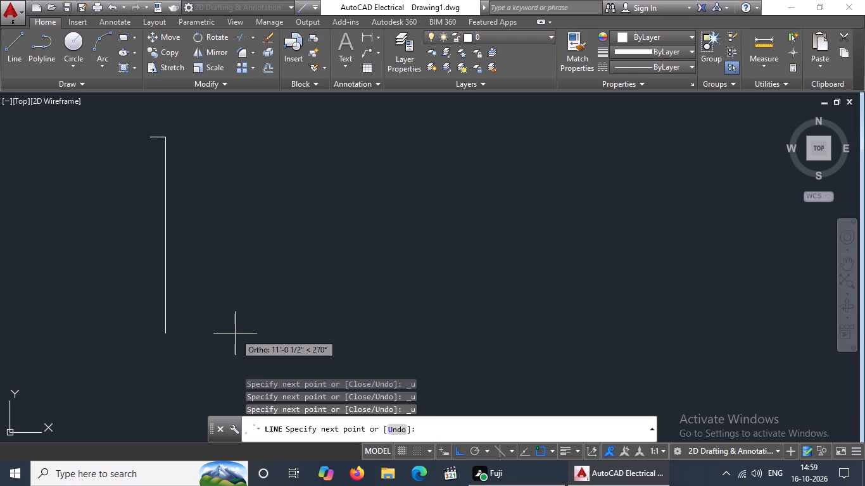
key("ctrl+z")
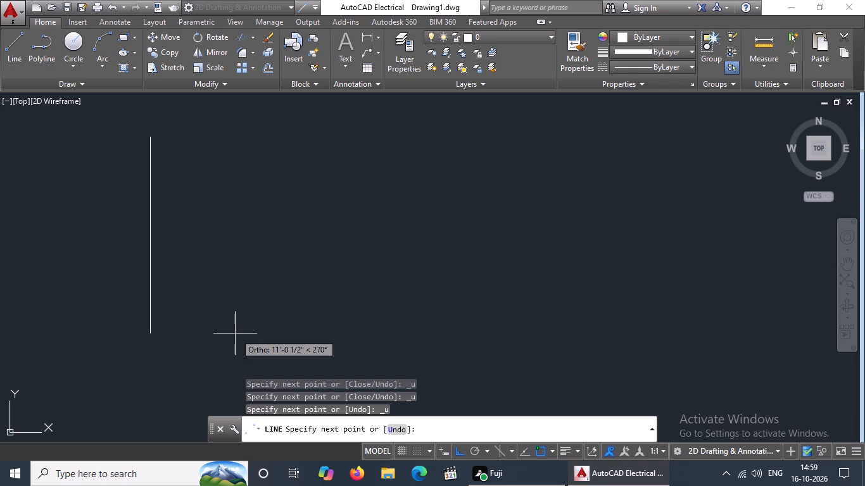
key("ctrl+z")
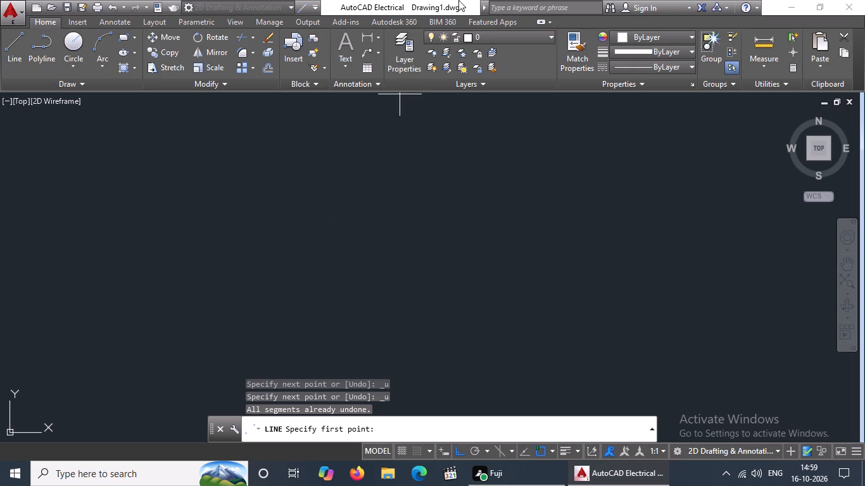
Start a new line in the upper-left drawing area and draw three descending stair steps, each 10" rightward and 10" down.
left_click(18, 58)
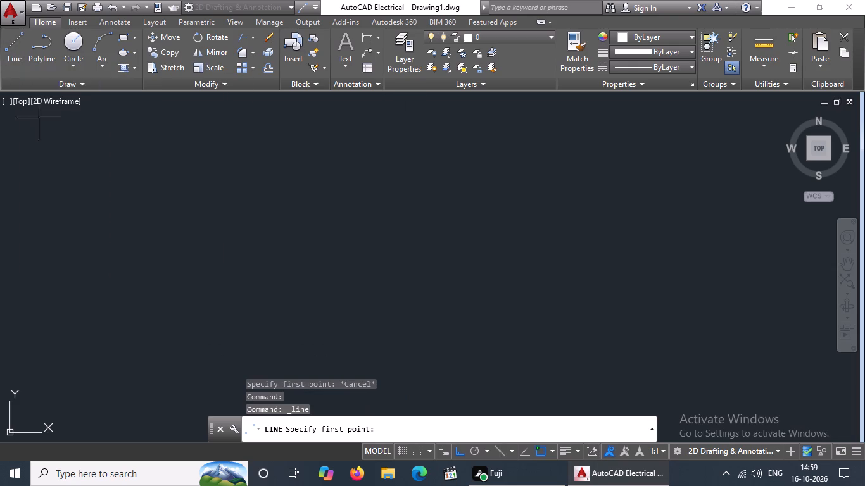
left_click(163, 184)
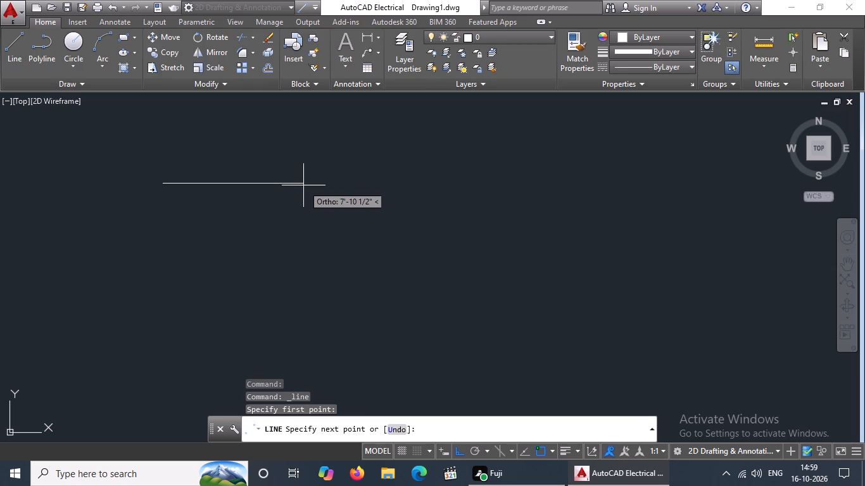
type("10")
key("Return")
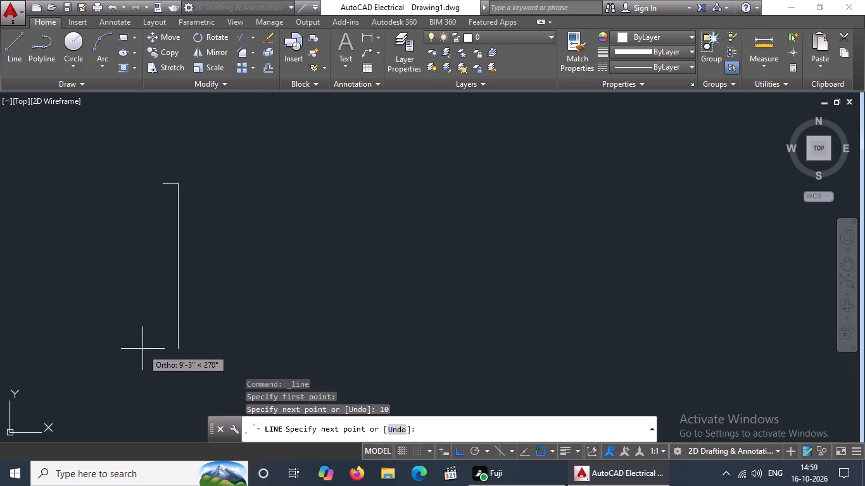
type("10")
key("Return")
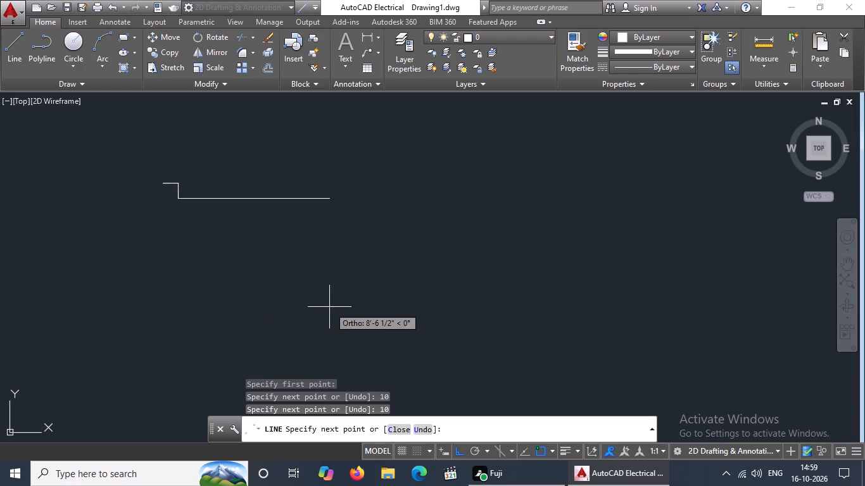
type("10")
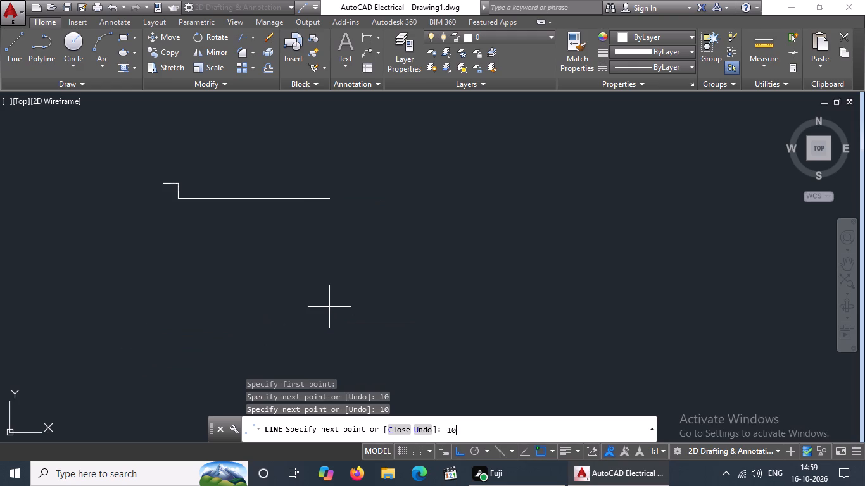
key("Return")
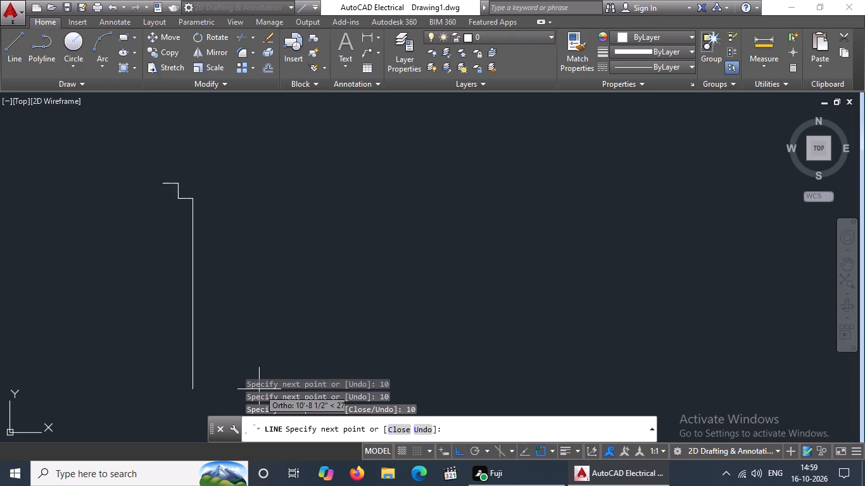
type("10")
key("Return")
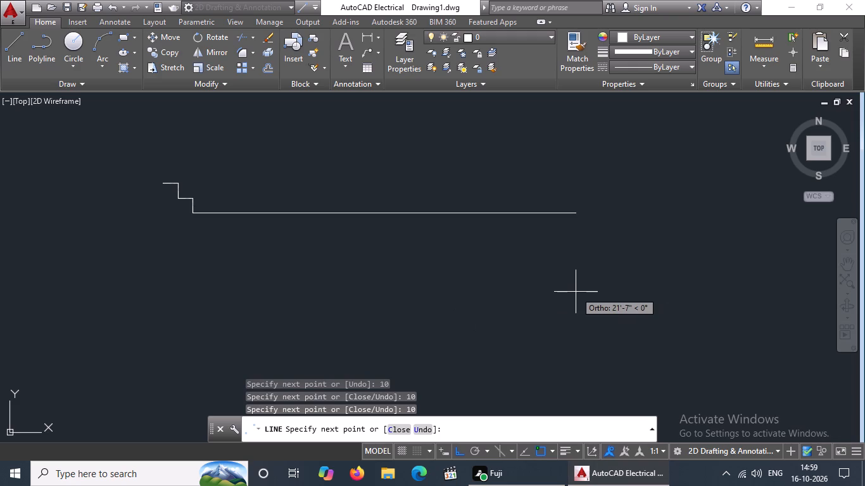
type("10")
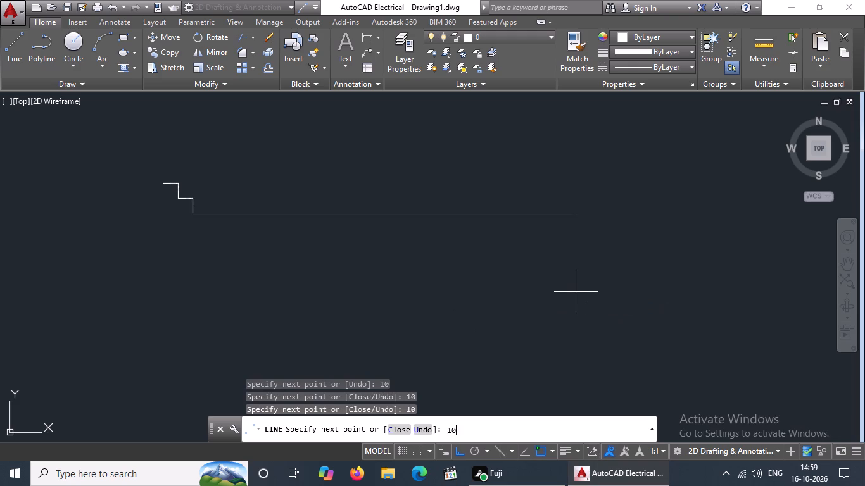
key("Return")
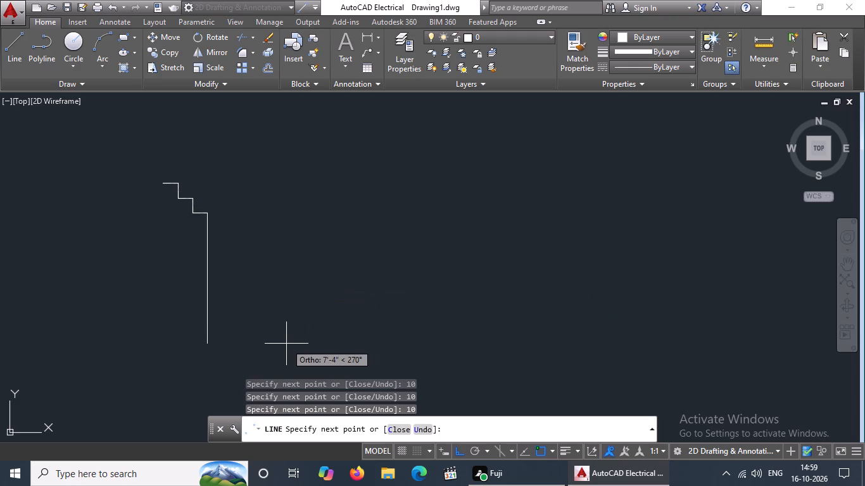
type("10")
key("Return")
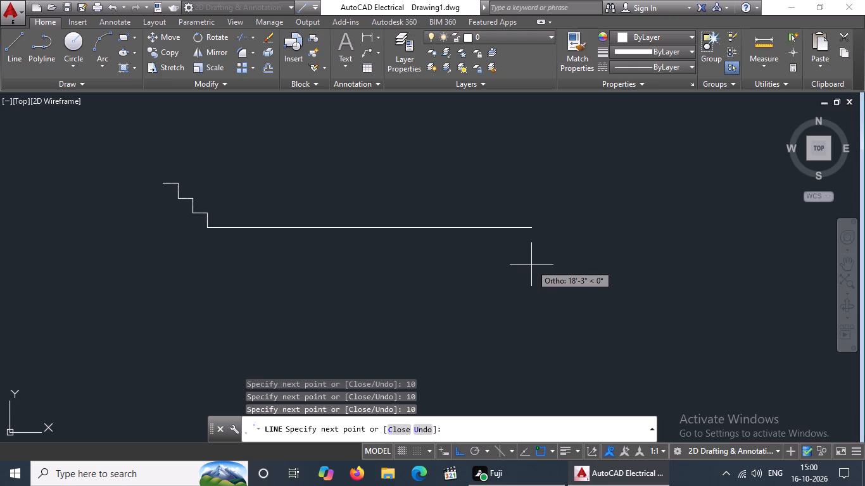
Continue the stair line with three more descending steps, each 10" rightward and 10" down.
key("1")
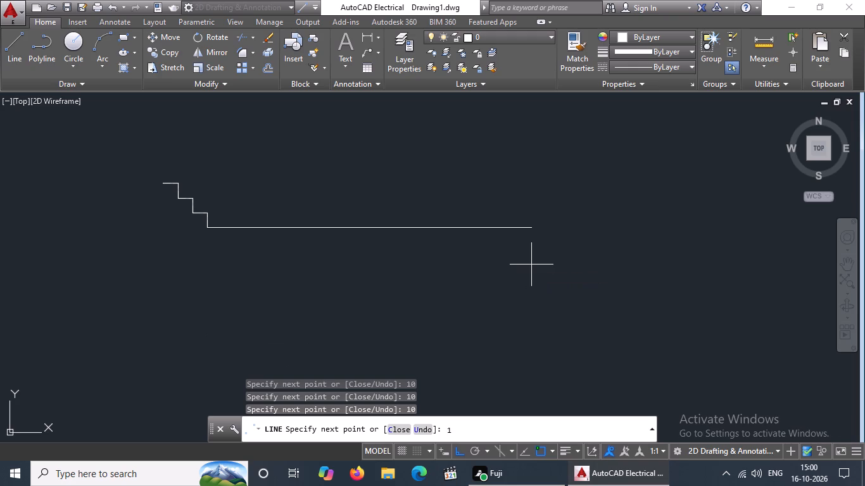
key("0")
key("Return")
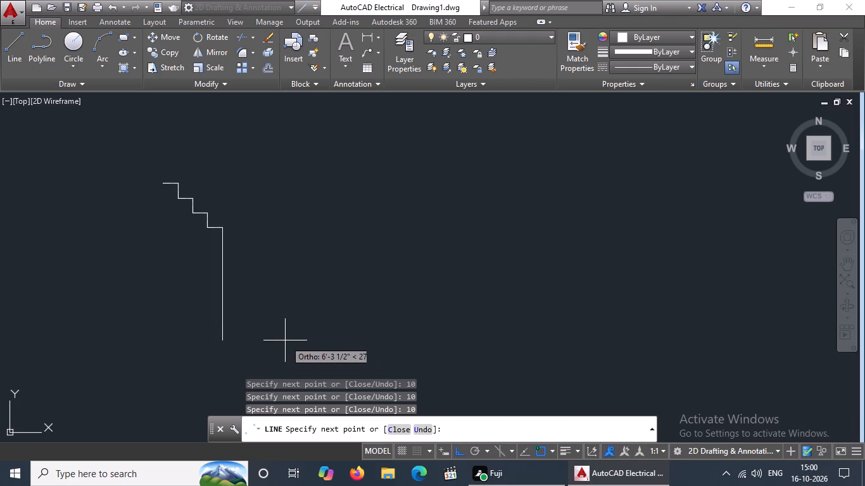
type("10")
key("Return")
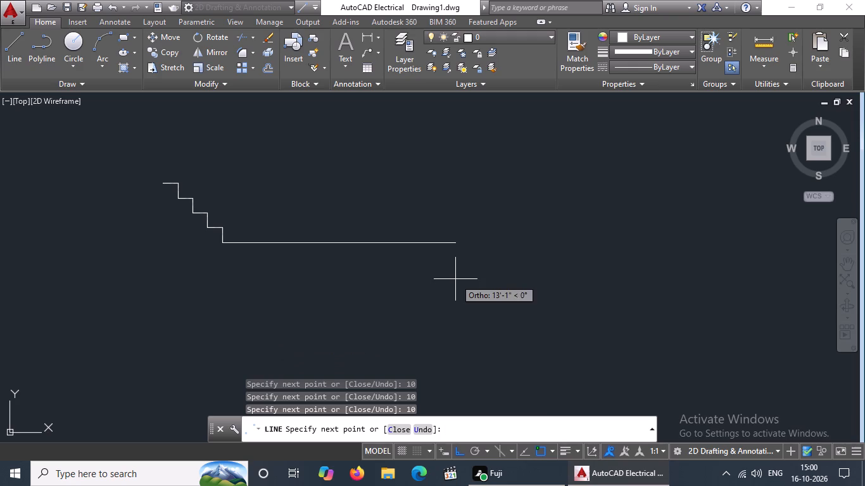
type("10")
key("Return")
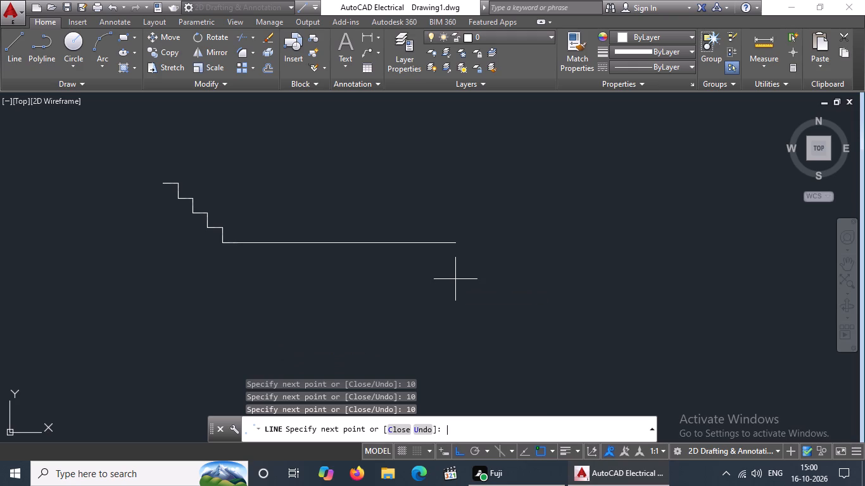
type("10")
key("Return")
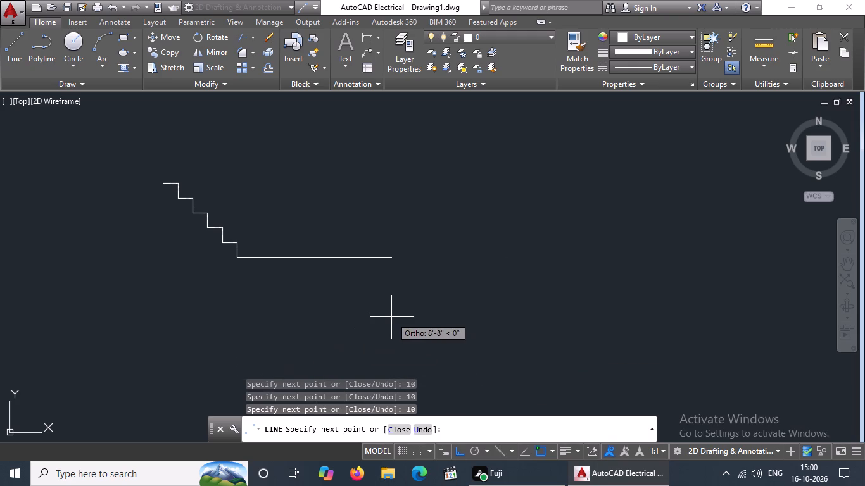
type("10")
key("Return")
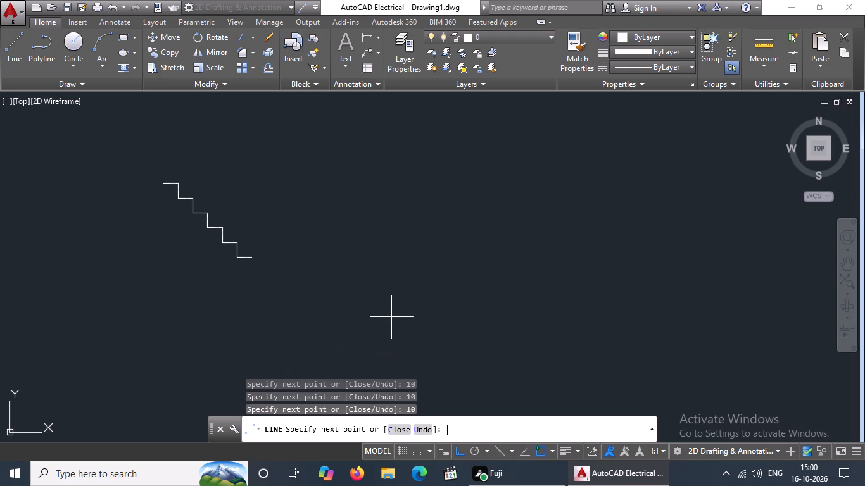
type("10")
key("Return")
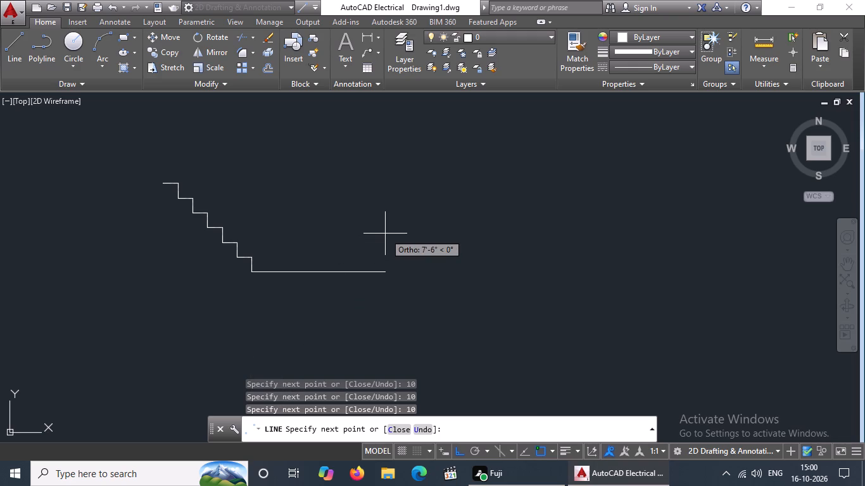
Extend the stair line with two more steps, each 10" rightward and 10" down, plus one further 10" rightward segment.
type("10")
key("Return")
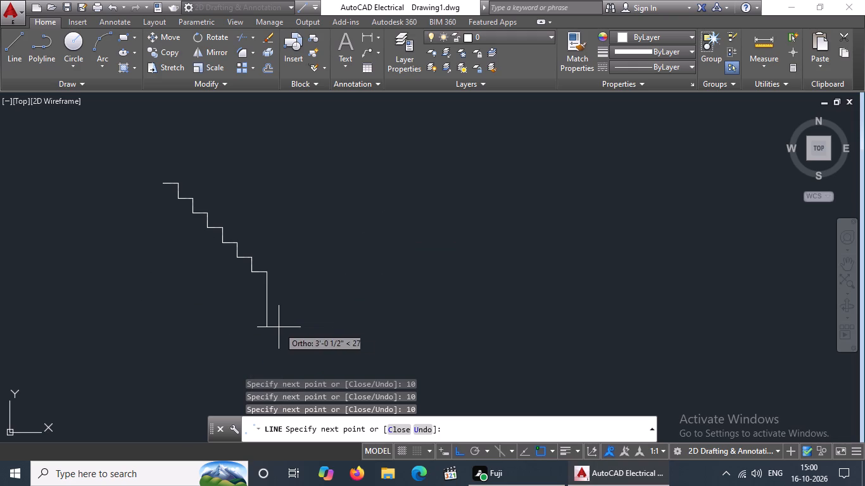
type("10")
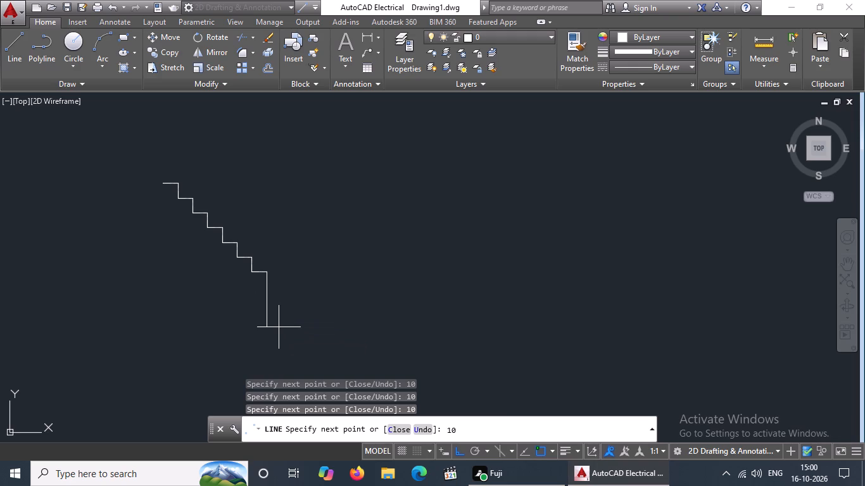
key("Return")
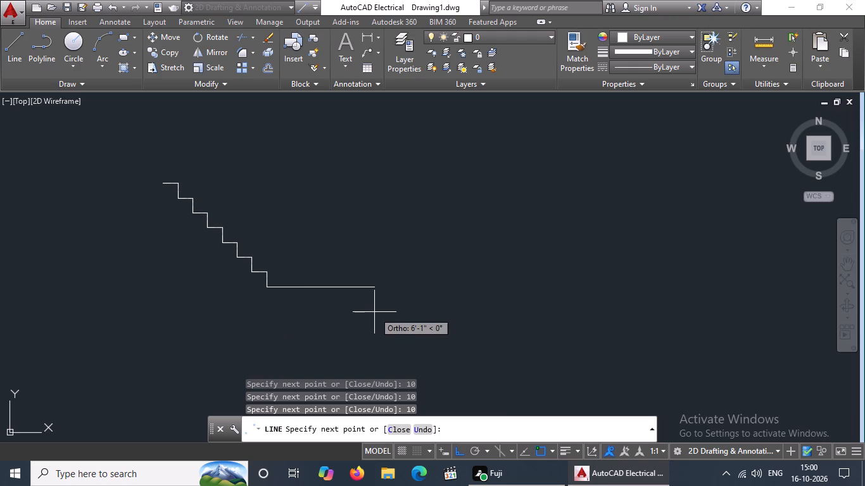
type("10")
key("Return")
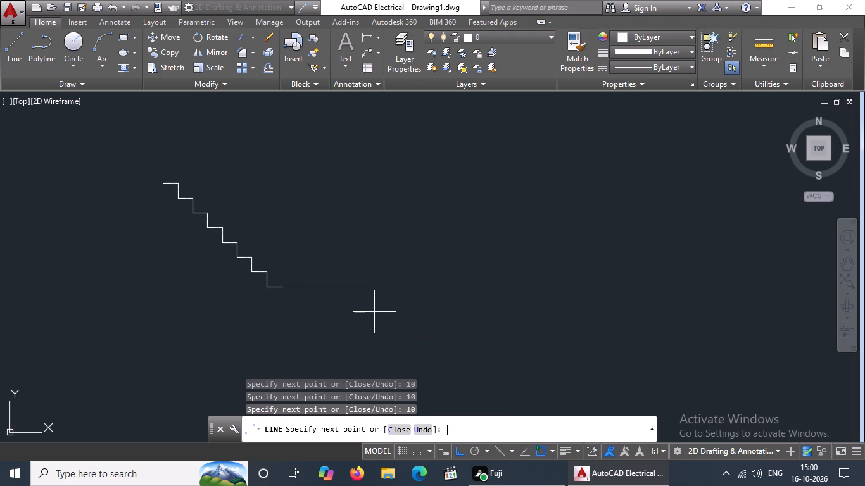
type("10")
key("Return")
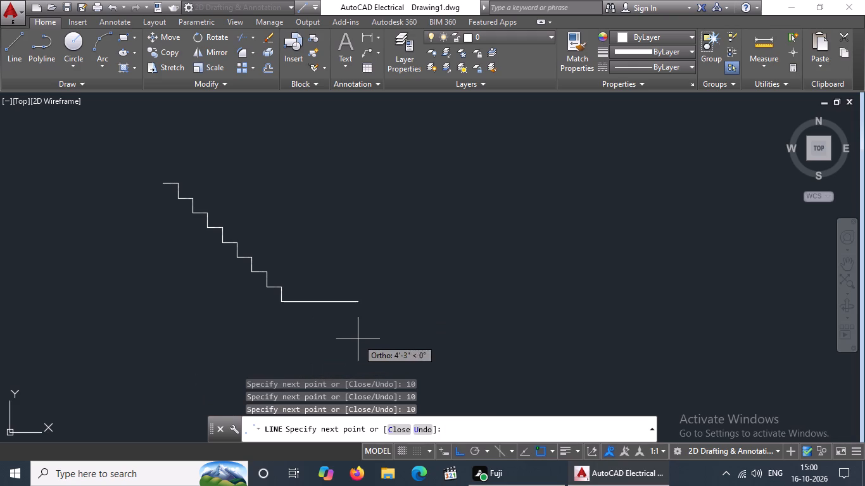
key("1")
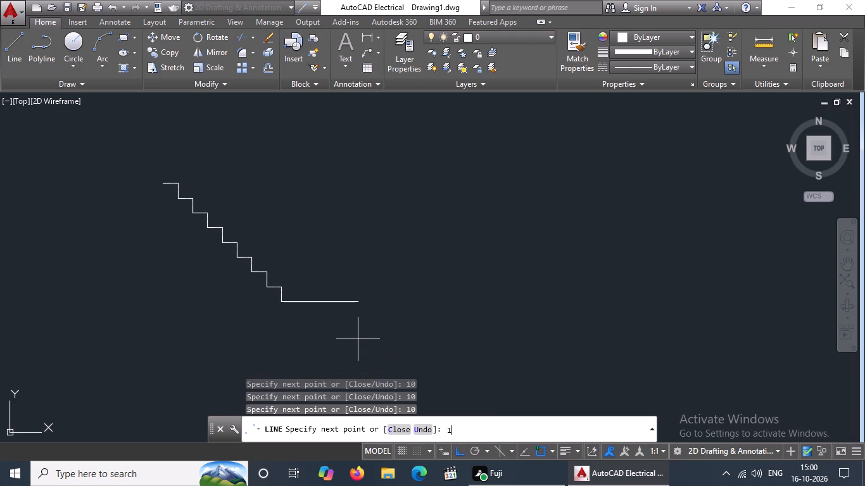
key("0")
key("Return")
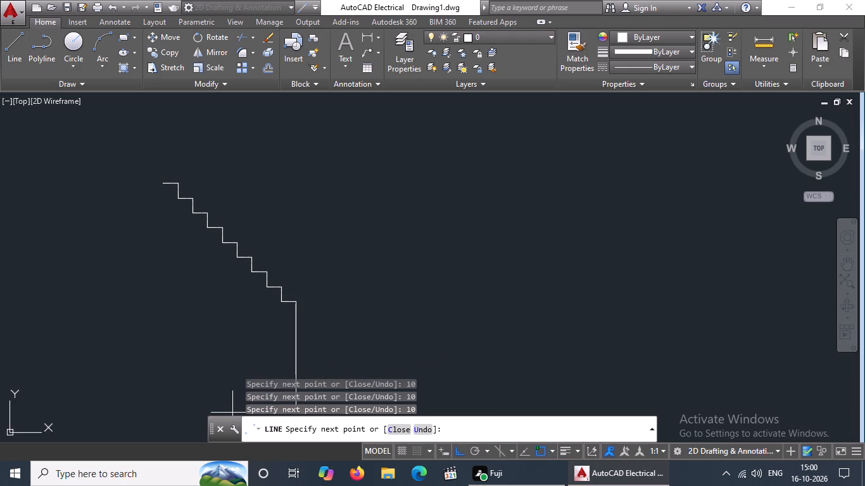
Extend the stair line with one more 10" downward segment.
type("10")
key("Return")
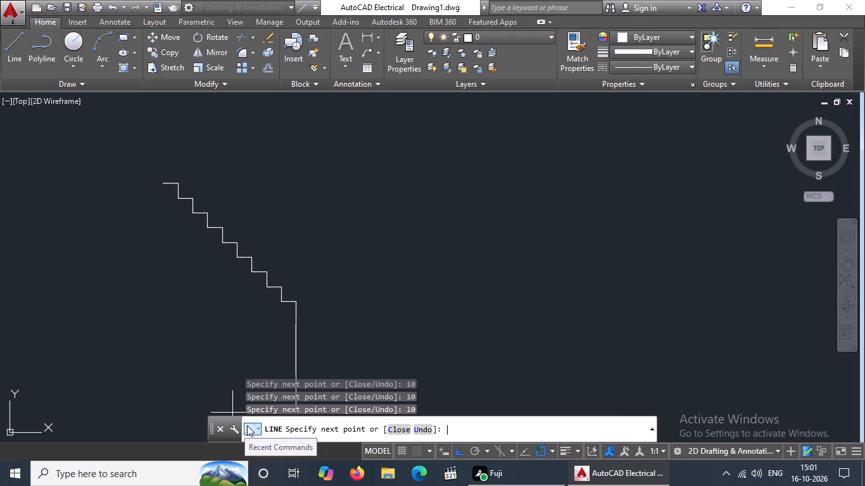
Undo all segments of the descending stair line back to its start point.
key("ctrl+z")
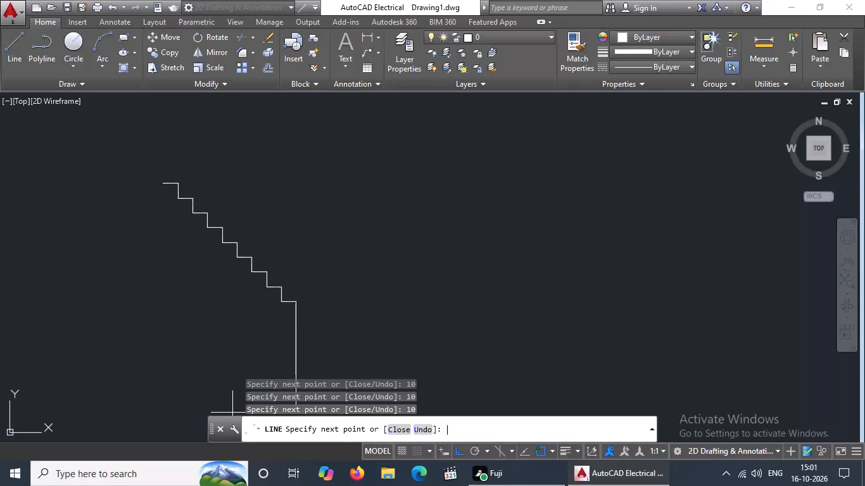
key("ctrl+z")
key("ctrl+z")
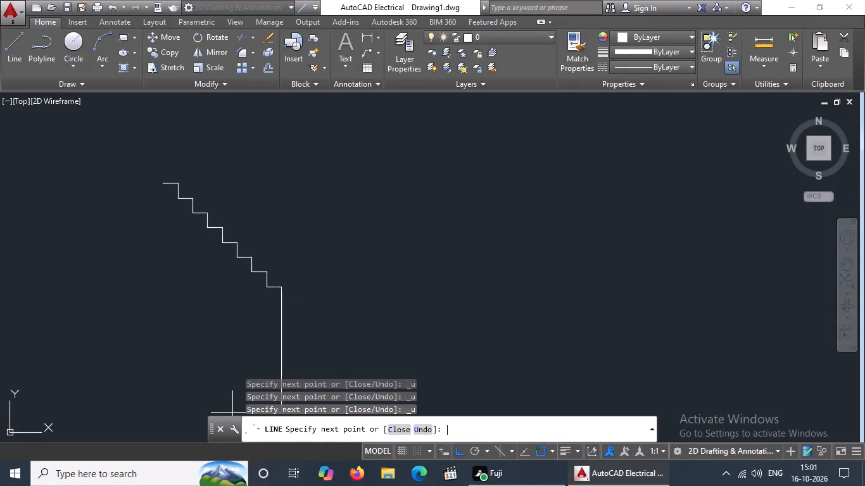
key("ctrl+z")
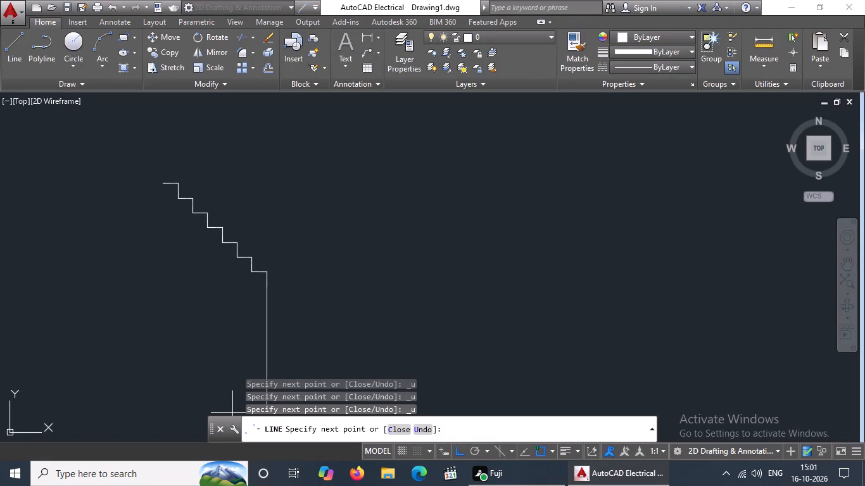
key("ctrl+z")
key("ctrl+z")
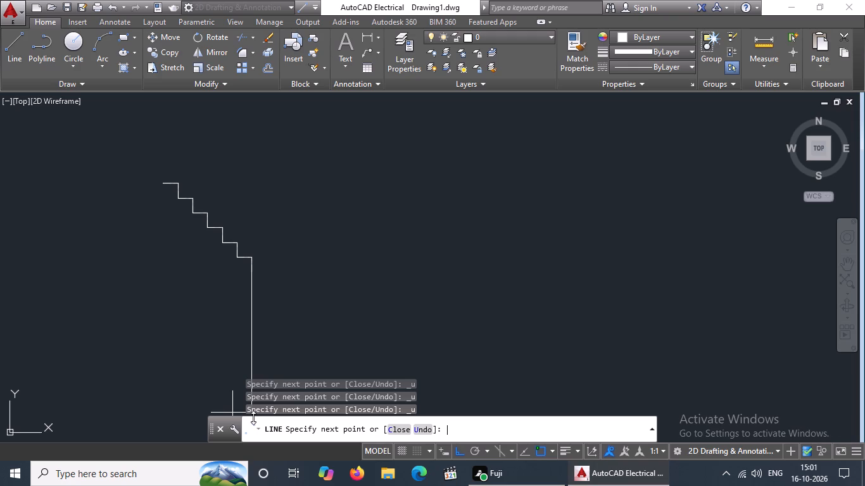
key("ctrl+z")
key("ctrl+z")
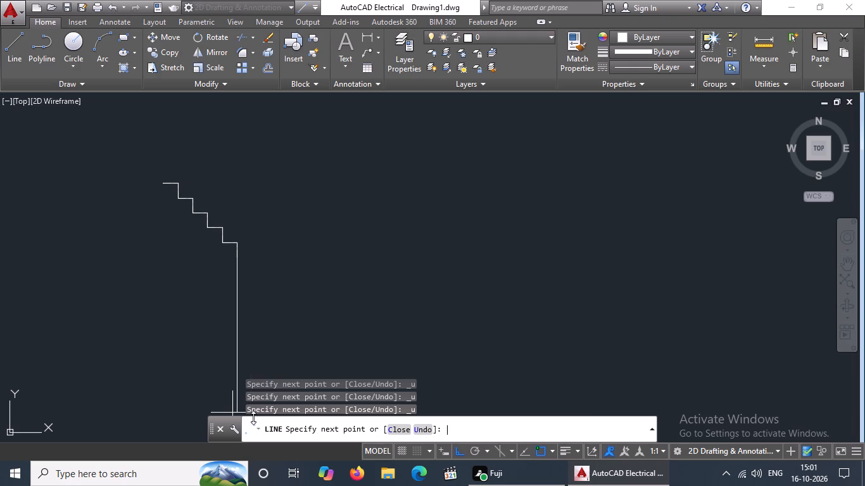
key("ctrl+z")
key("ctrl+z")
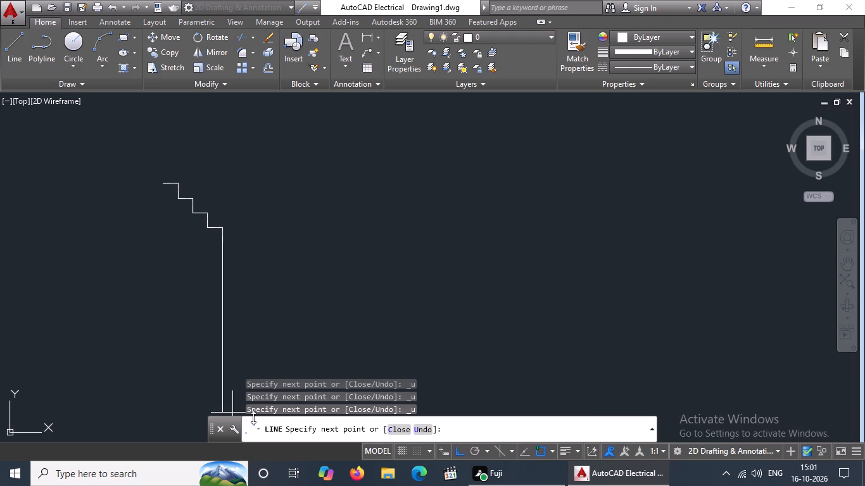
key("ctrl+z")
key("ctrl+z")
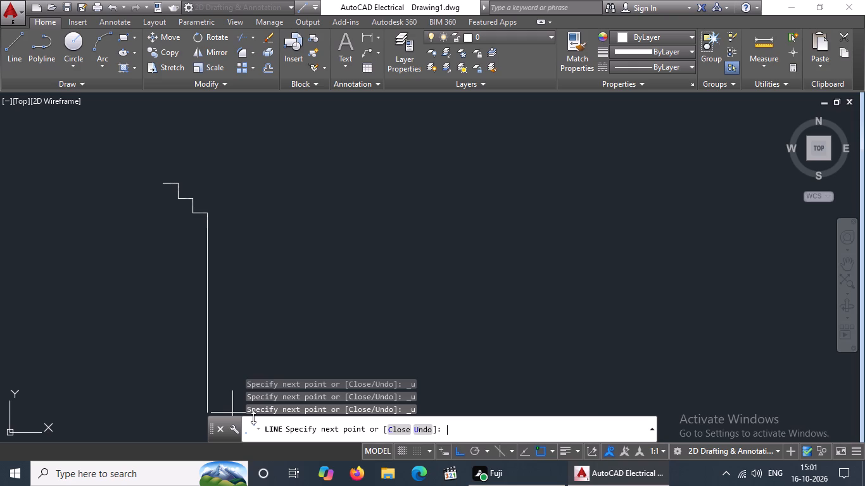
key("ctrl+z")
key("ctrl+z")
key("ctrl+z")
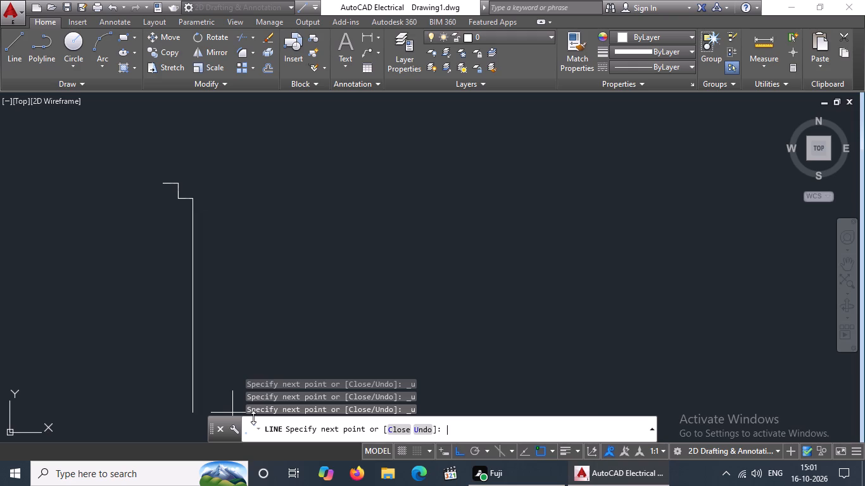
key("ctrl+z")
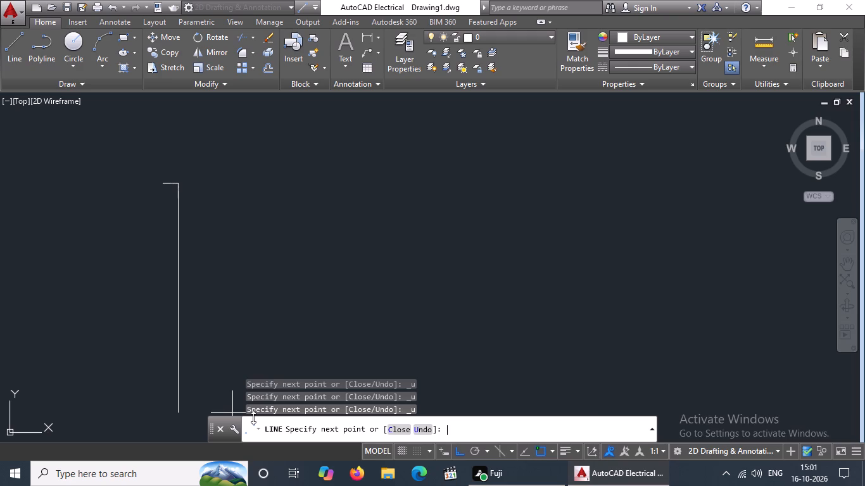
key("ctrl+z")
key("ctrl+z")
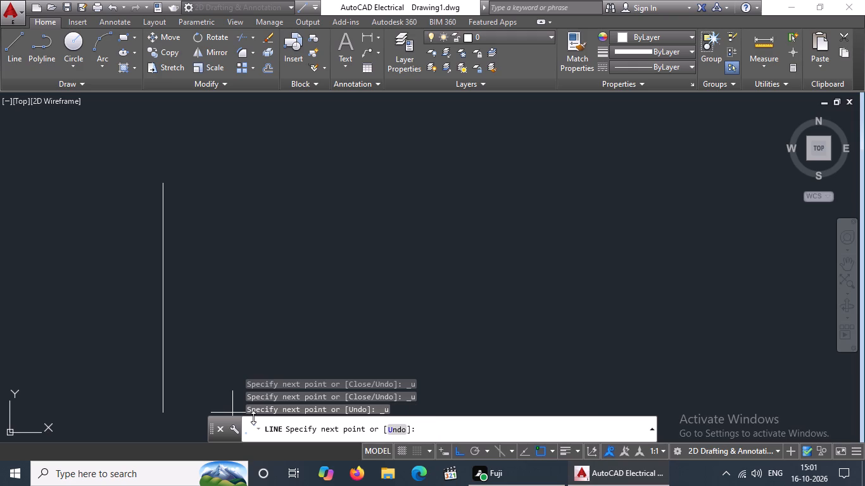
Draw a single 10" vertical line downward from the start point and finish the line.
key("1")
key("0")
key("Return")
key("Return")
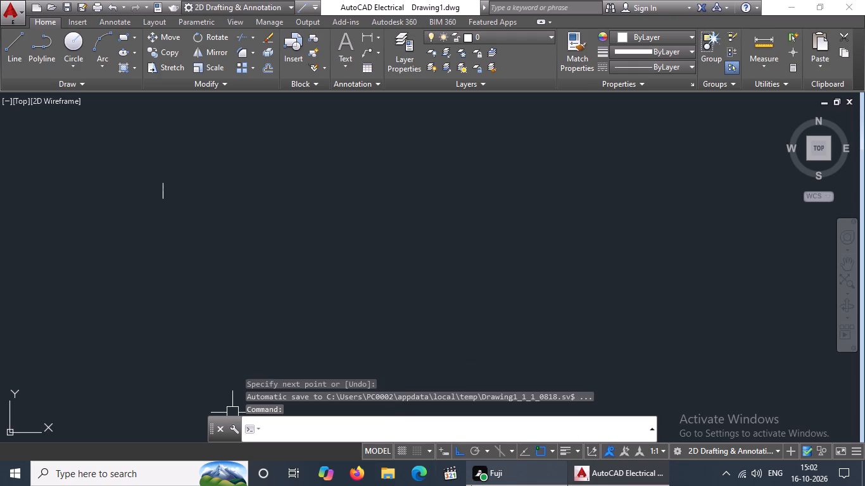
Offset the vertical line rightward at 1" spacing, each time from the newest copy, to make four parallel copies.
key("o")
key("Return")
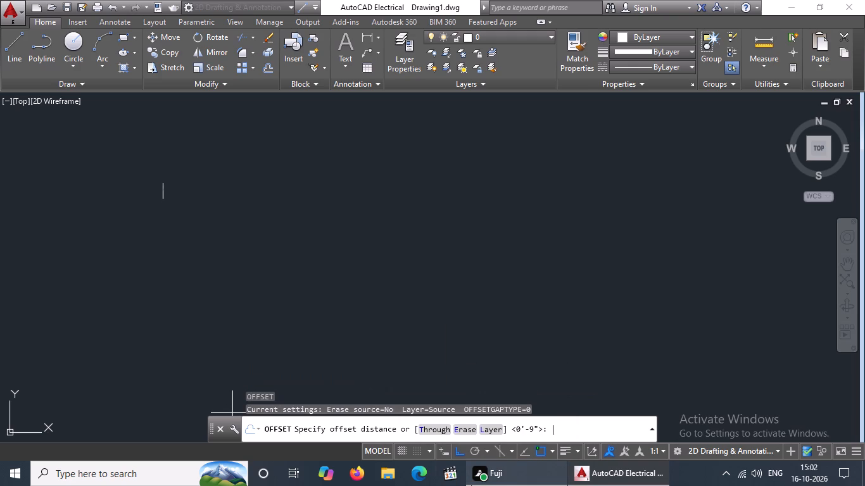
key("1")
key("Return")
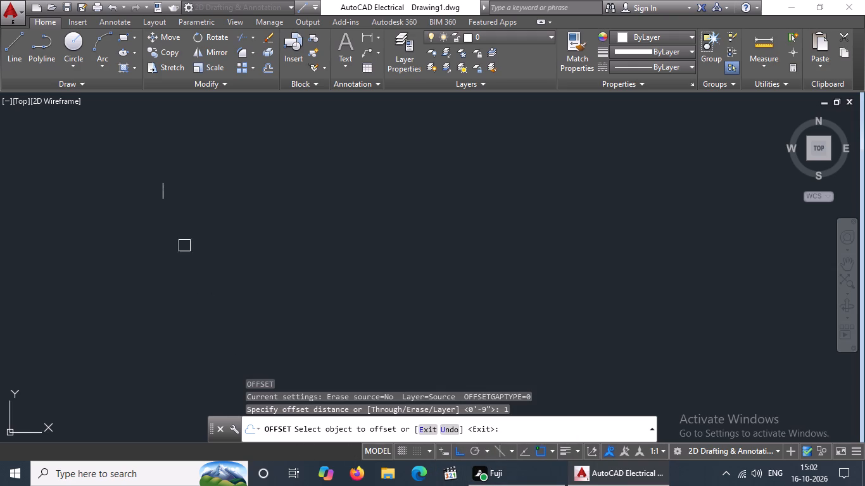
scroll(163, 187, "up", 2)
left_click_drag(161, 187, 170, 189)
left_click(211, 192)
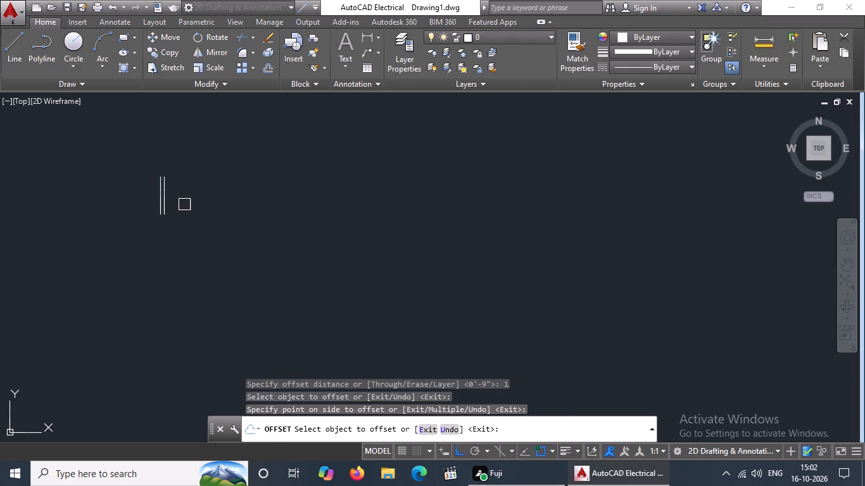
left_click_drag(166, 199, 174, 198)
left_click(256, 190)
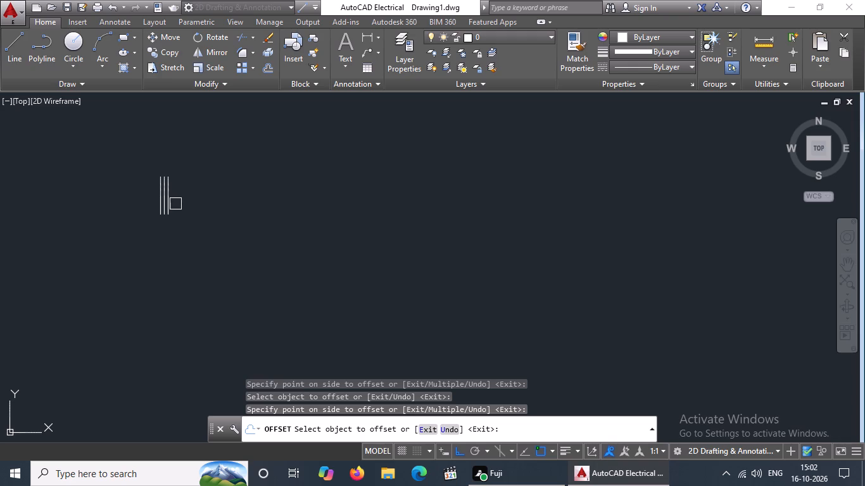
left_click_drag(169, 197, 178, 196)
left_click(219, 194)
scroll(161, 187, "up", 2)
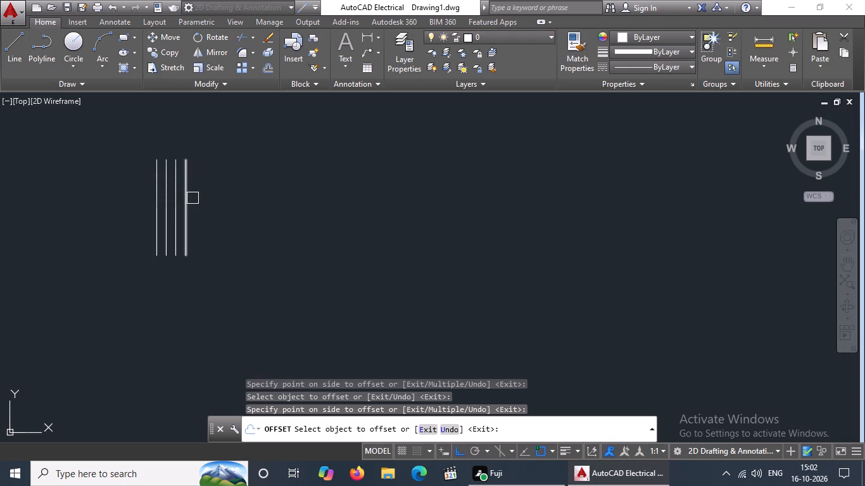
left_click(189, 203)
left_click(229, 200)
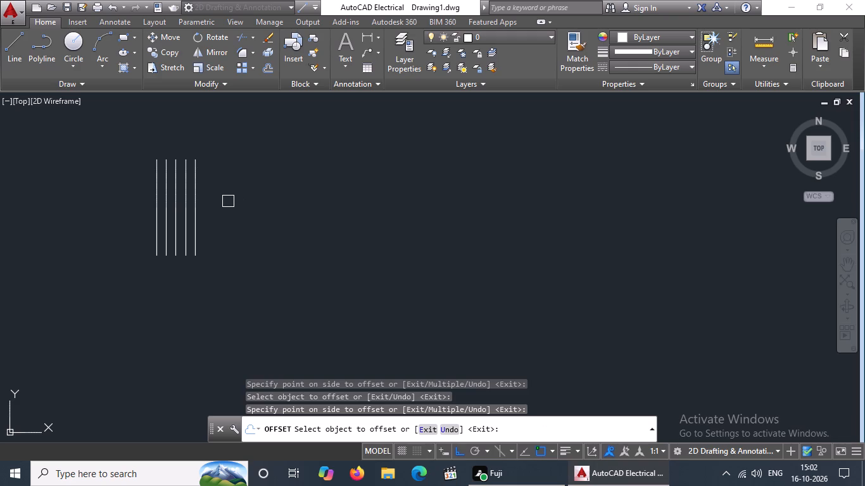
Continue the 1" offsets rightward from the outermost line to add five more parallel vertical lines, and end Offset.
left_click_drag(197, 209, 205, 209)
left_click(271, 209)
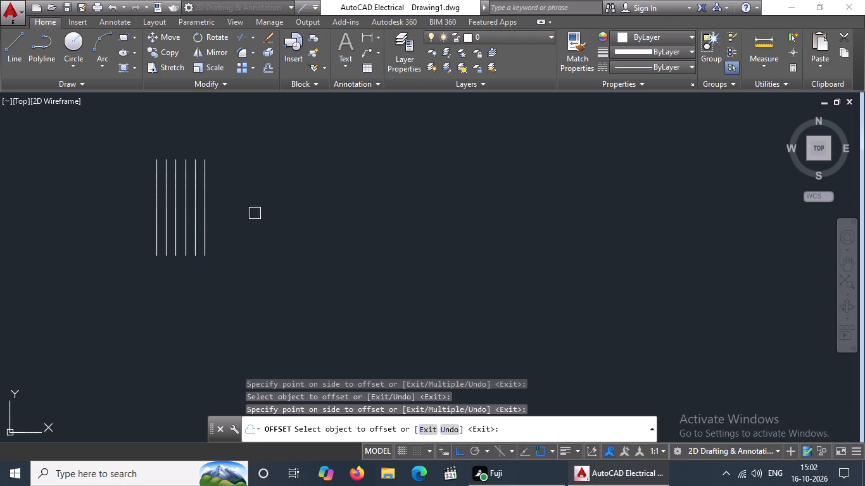
left_click(209, 223)
left_click(247, 220)
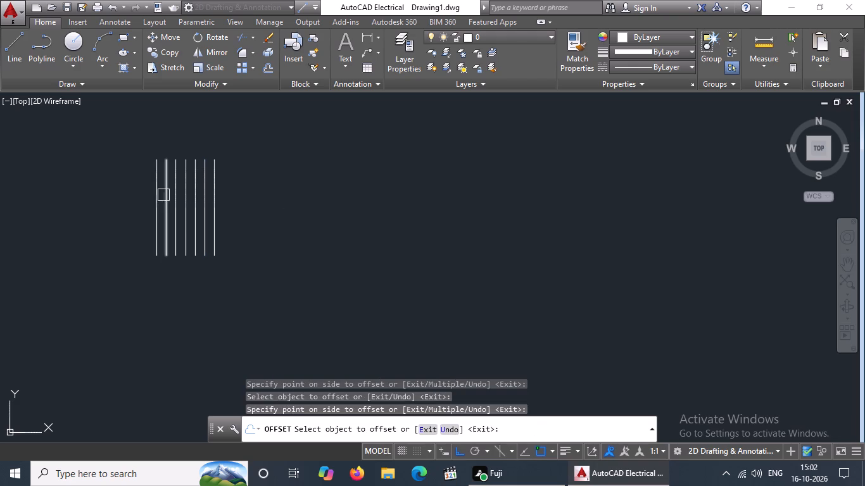
left_click(213, 177)
left_click(279, 175)
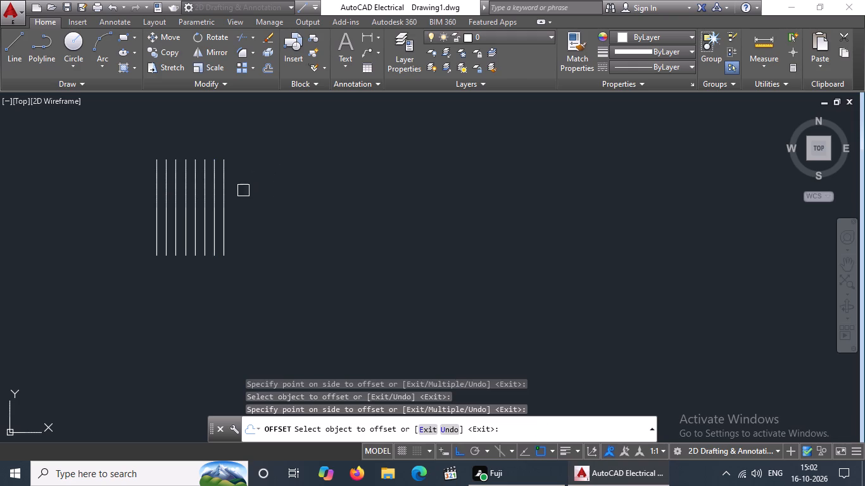
left_click_drag(229, 194, 241, 194)
left_click_drag(291, 194, 272, 200)
left_click_drag(234, 199, 259, 196)
left_click(293, 196)
key("Escape")
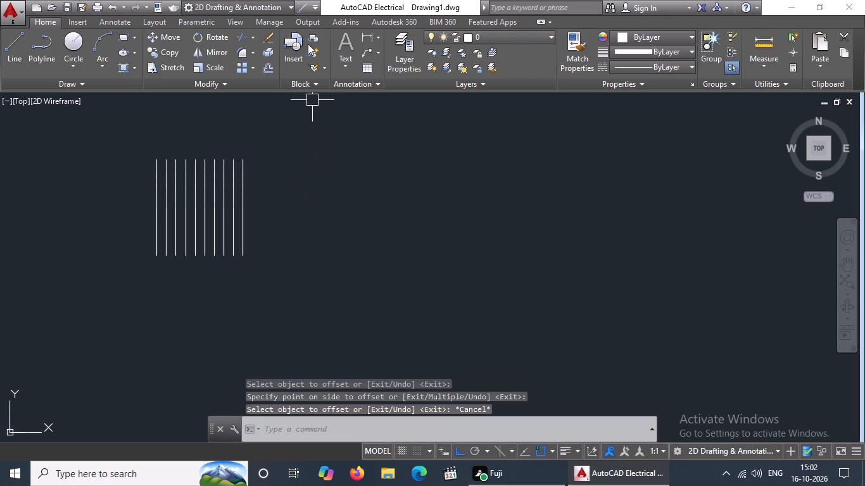
Draw a 10" horizontal line rightward from the top end of the first vertical stair line and finish the line.
left_click(11, 57)
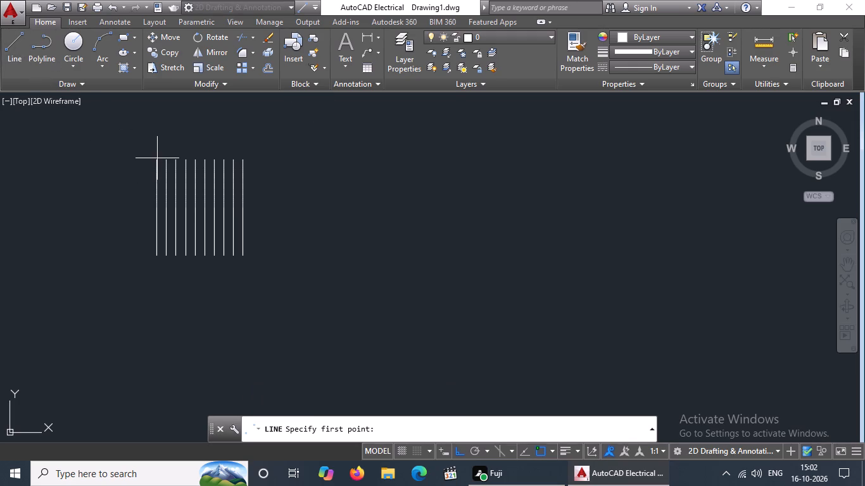
left_click(156, 159)
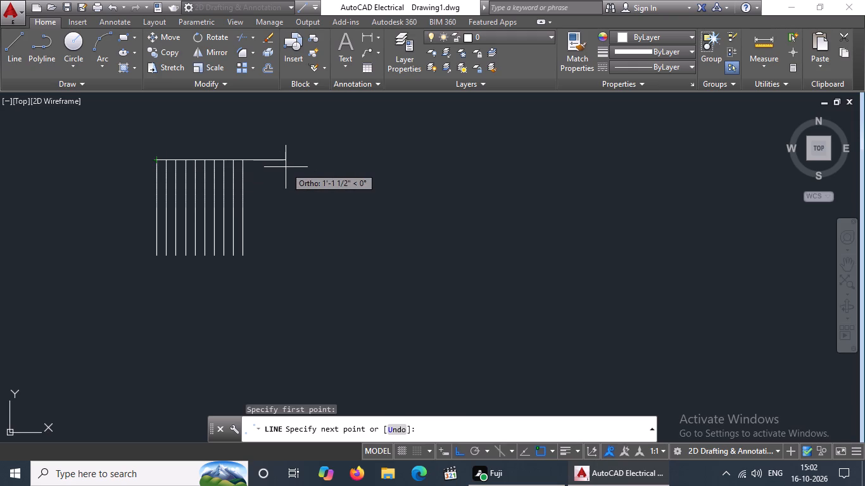
type("10")
key("Return")
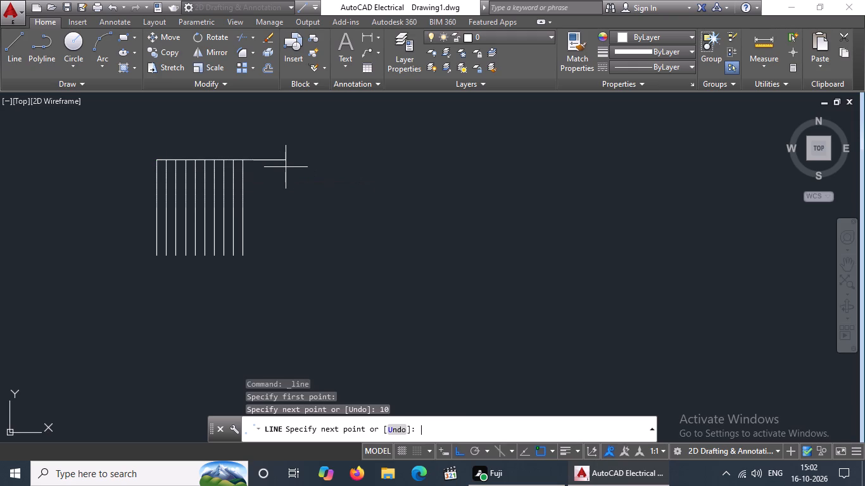
key("Return")
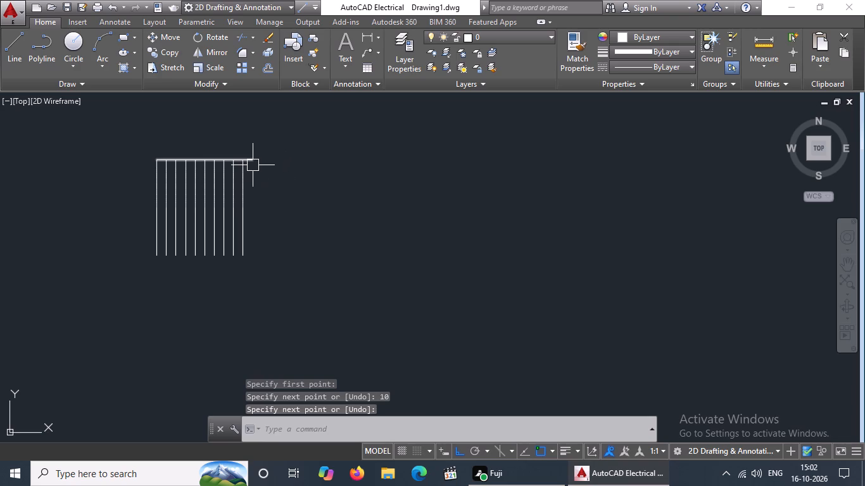
key("Escape")
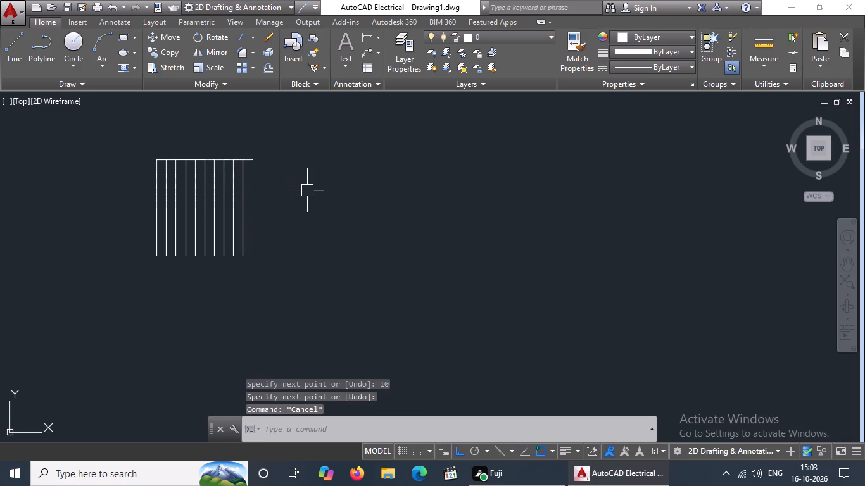
Offset the last vertical line 1" rightward so it meets the end of the horizontal top line.
key("o")
key("Return")
key("1")
key("Return")
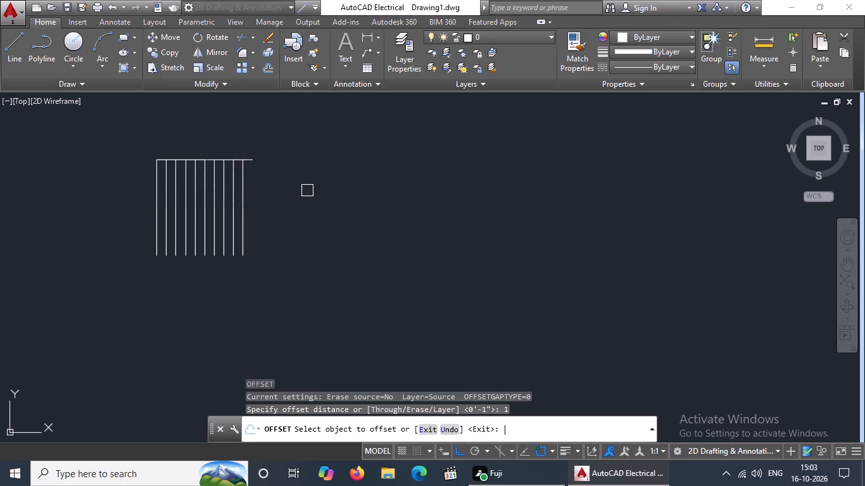
left_click_drag(243, 209, 282, 201)
left_click(309, 196)
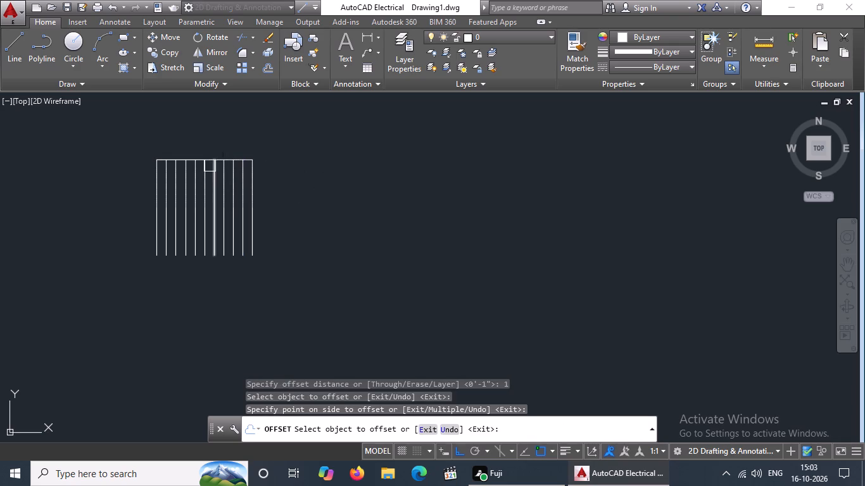
Offset the horizontal top line downward at 1" spacing, each time from the newest copy, to make five parallel copies across the verticals.
scroll(223, 158, "up", 2)
left_click_drag(229, 159, 232, 172)
left_click(244, 215)
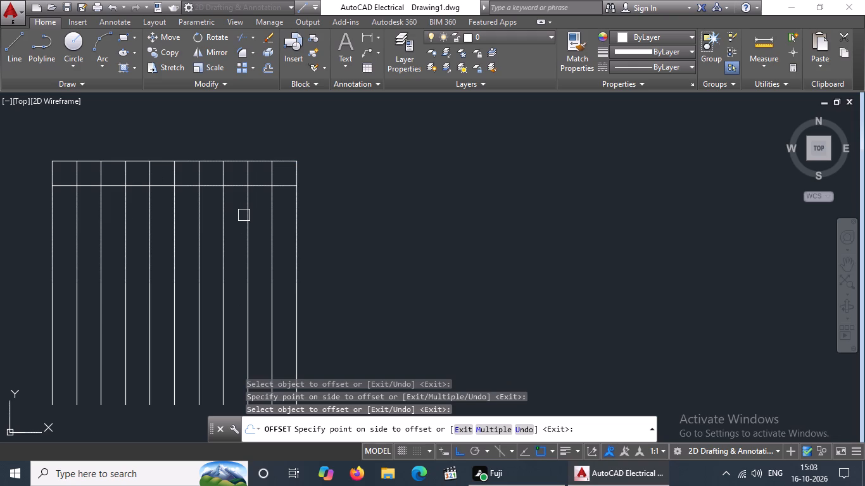
left_click_drag(257, 187, 257, 201)
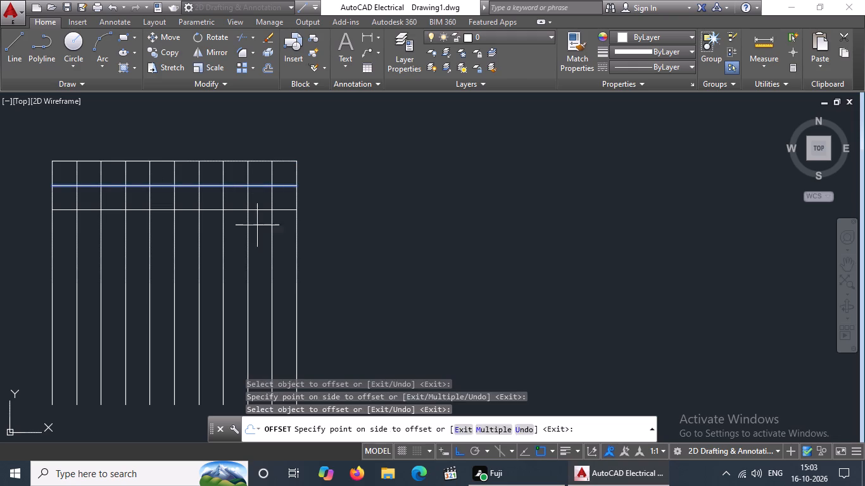
left_click(263, 263)
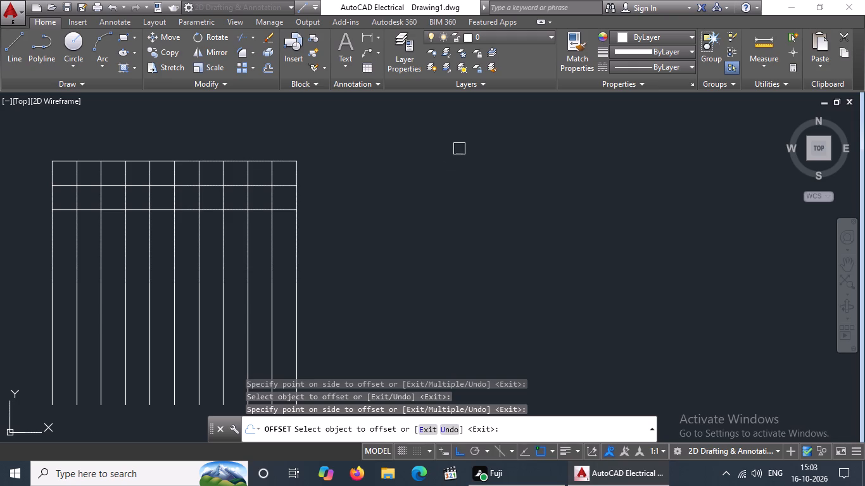
left_click(260, 211)
left_click(262, 238)
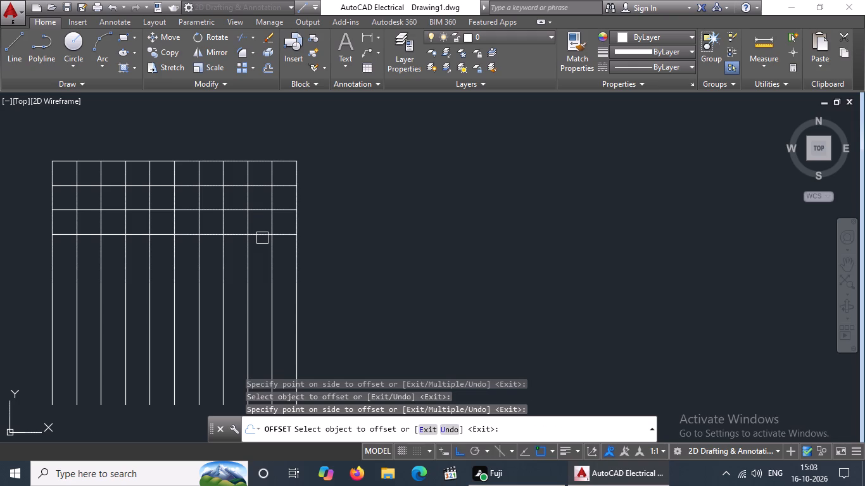
left_click(262, 238)
left_click(267, 265)
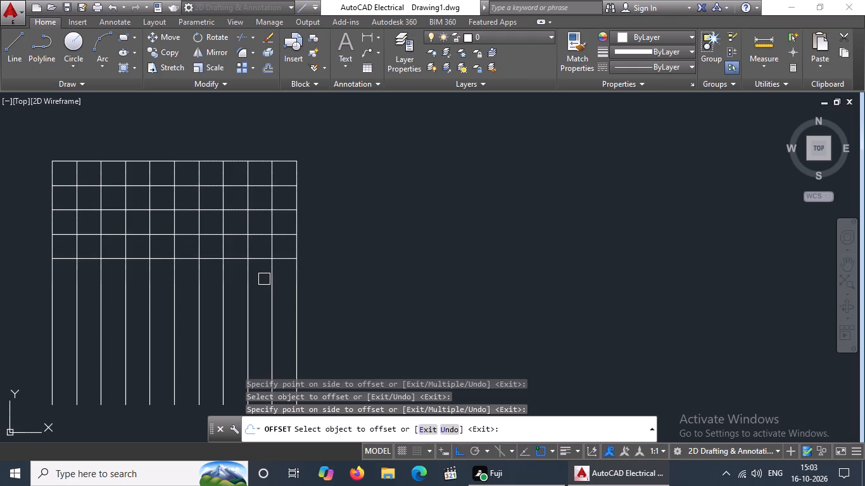
left_click(259, 262)
left_click(261, 293)
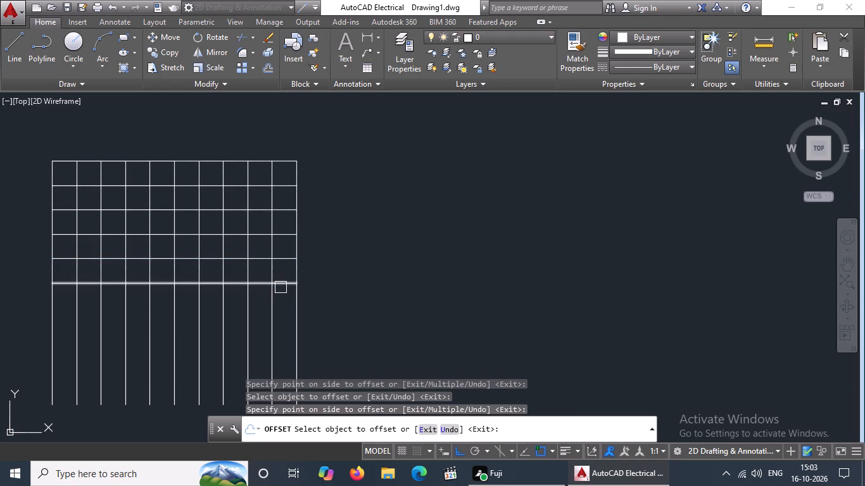
Continue the 1" downward offsets with five more horizontal lines, reaching the bottom ends of the vertical lines.
left_click(281, 287)
left_click(279, 319)
left_click(287, 306)
left_click(270, 337)
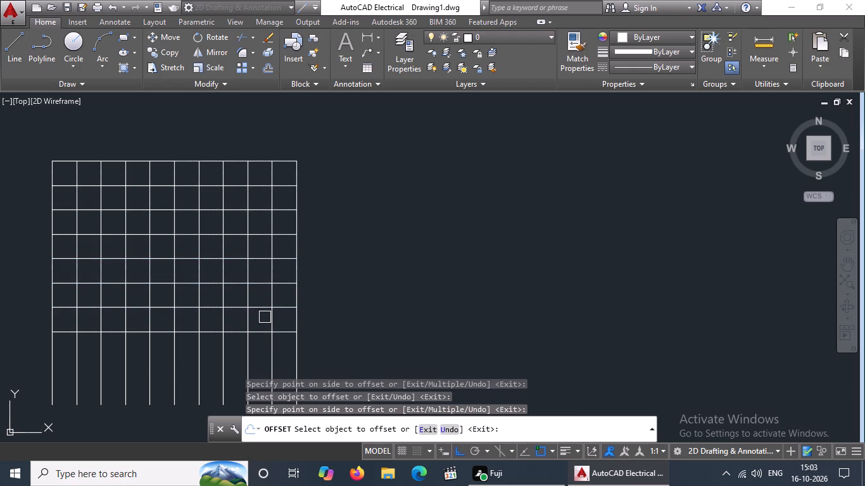
scroll(262, 318, "down", 2)
scroll(255, 340, "up", 2)
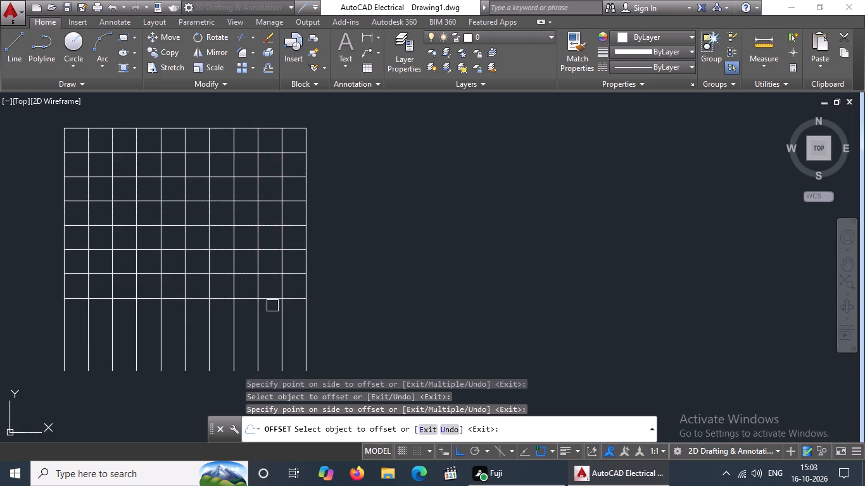
left_click(272, 302)
left_click(268, 328)
left_click(274, 318)
left_click(270, 347)
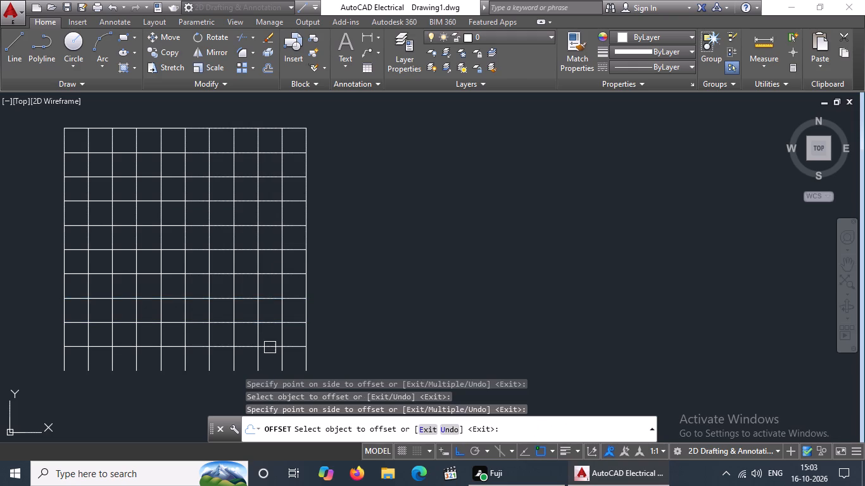
left_click(274, 349)
left_click(274, 355)
Offset the grid's bottom edge 1" downward to place a first horizontal line below the grid.
scroll(272, 239, "down", 2)
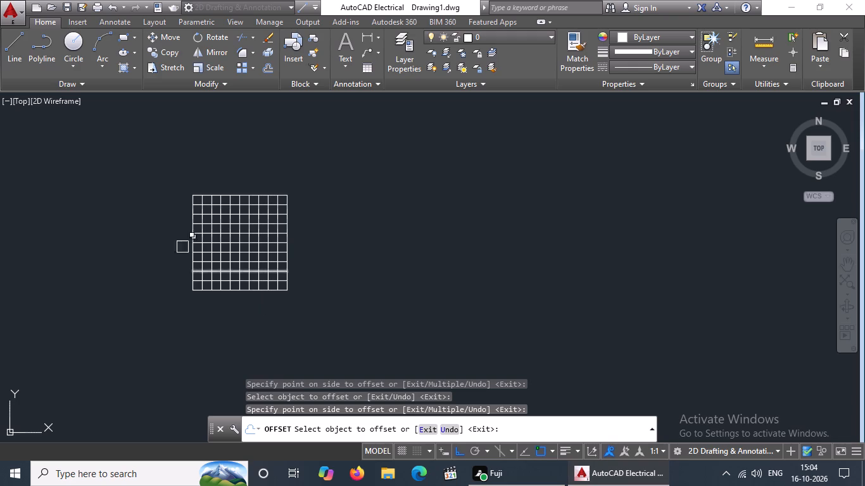
left_click(260, 296)
left_click(256, 354)
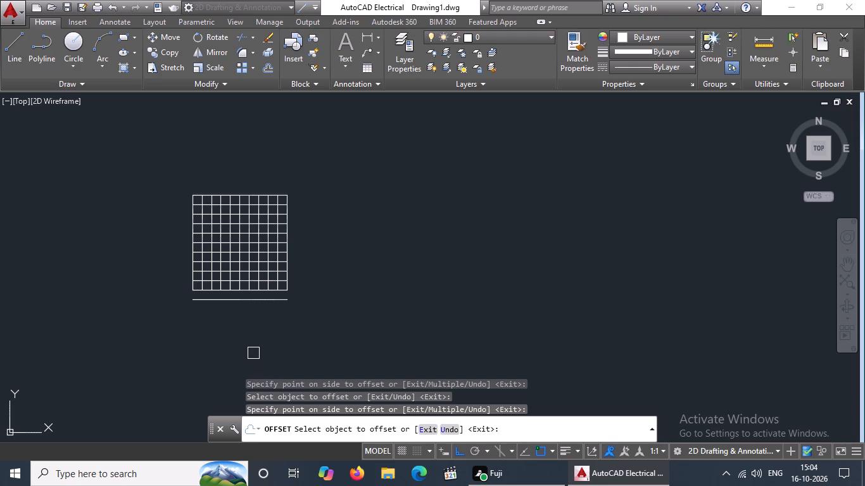
Offset the grid's right edge rightward at 1" spacing, each time from the newest copy, to make five vertical lines beside the grid.
scroll(289, 271, "up", 2)
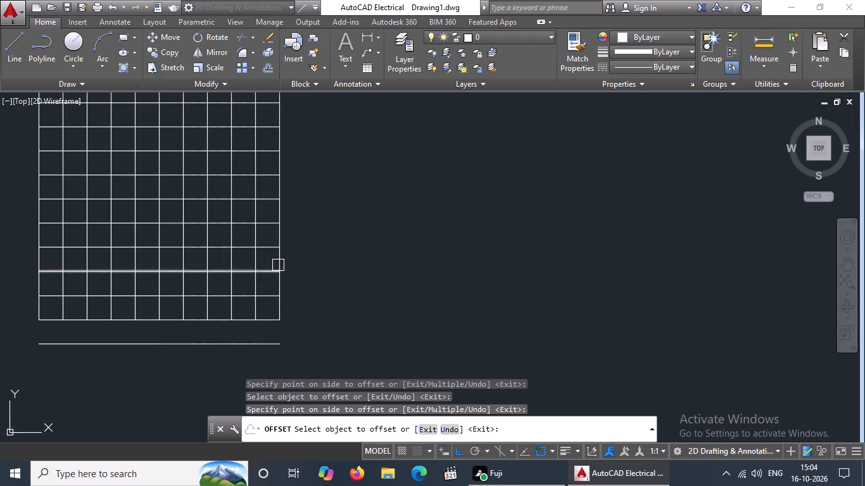
left_click_drag(280, 259, 303, 259)
left_click(377, 260)
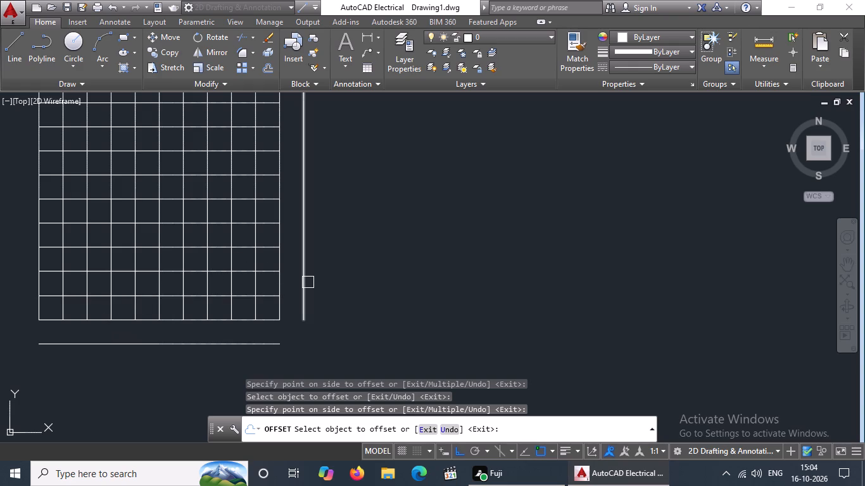
left_click(303, 282)
left_click(384, 274)
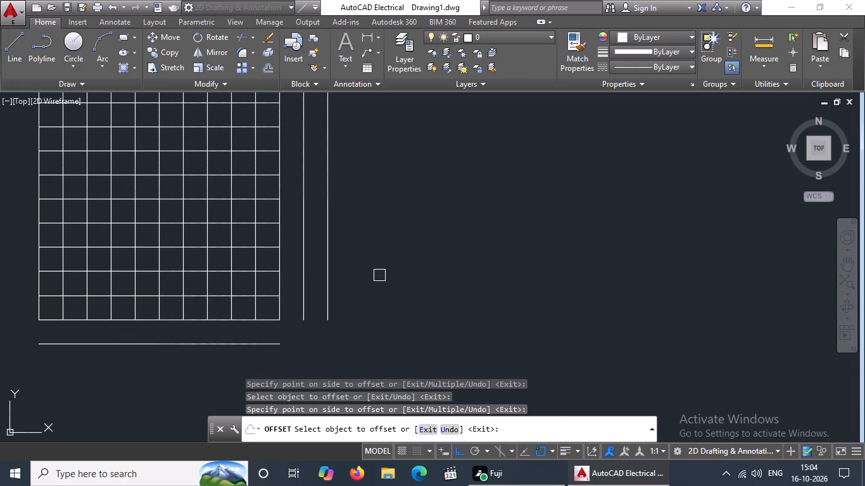
left_click(326, 279)
left_click(387, 280)
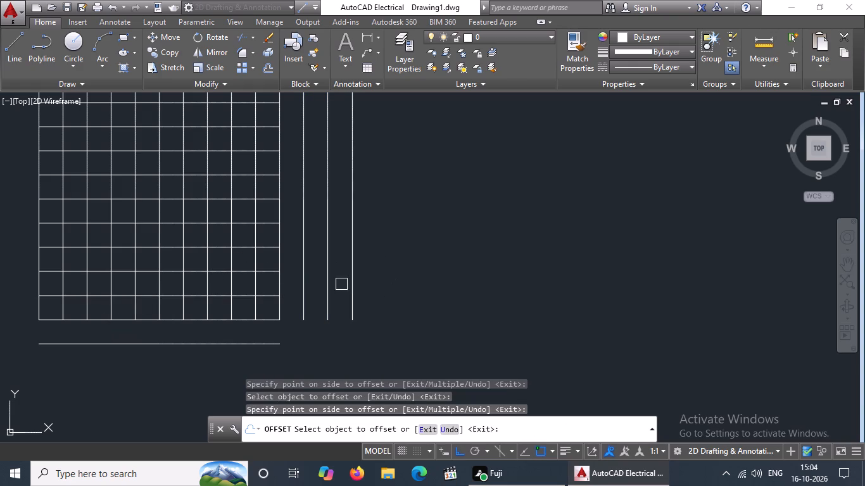
left_click(355, 278)
left_click_drag(479, 275, 485, 273)
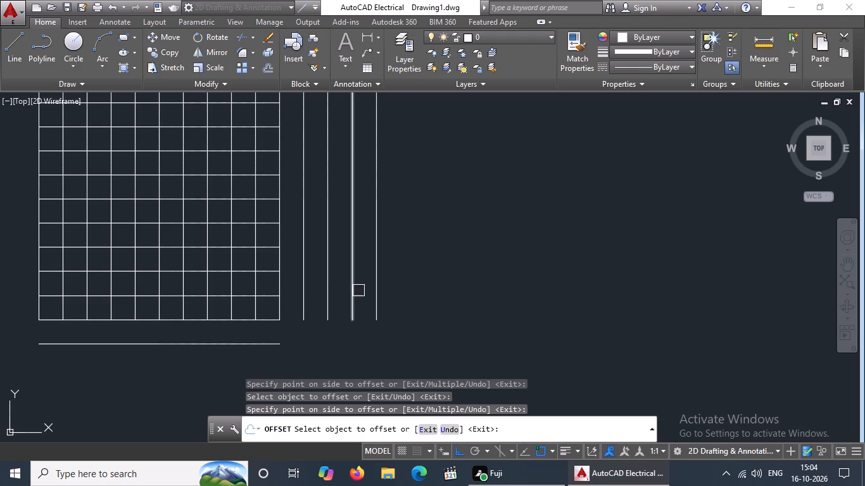
left_click(372, 286)
left_click(464, 282)
Continue the 1" rightward offsets from the outermost line to add five more vertical lines beside the grid.
left_click_drag(400, 291, 412, 291)
left_click(538, 282)
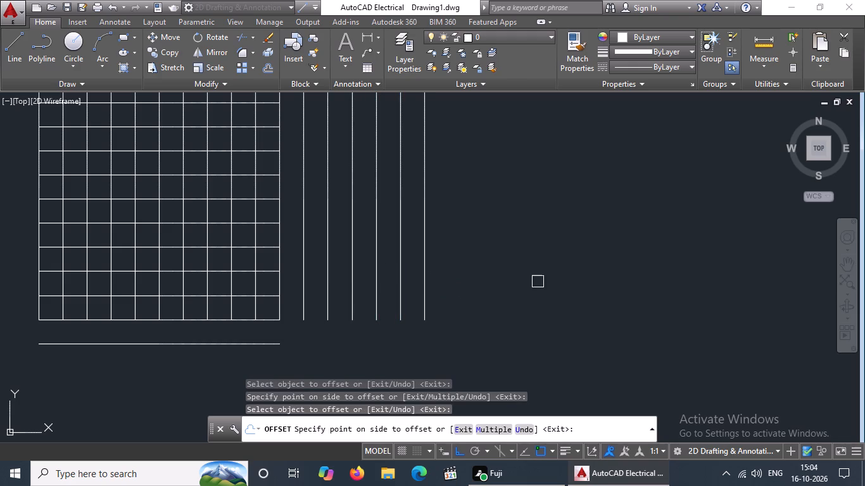
left_click_drag(426, 283, 443, 283)
left_click(517, 276)
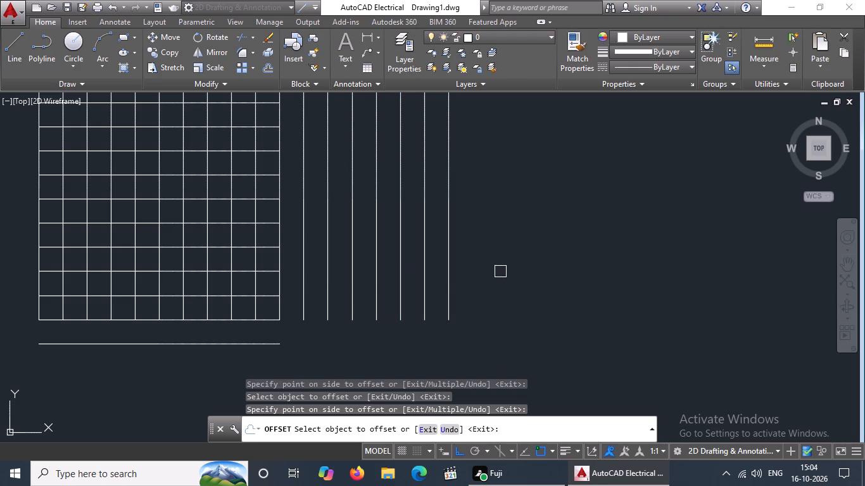
left_click(455, 279)
left_click_drag(451, 283, 460, 280)
left_click(529, 269)
left_click_drag(472, 281, 493, 277)
left_click(609, 255)
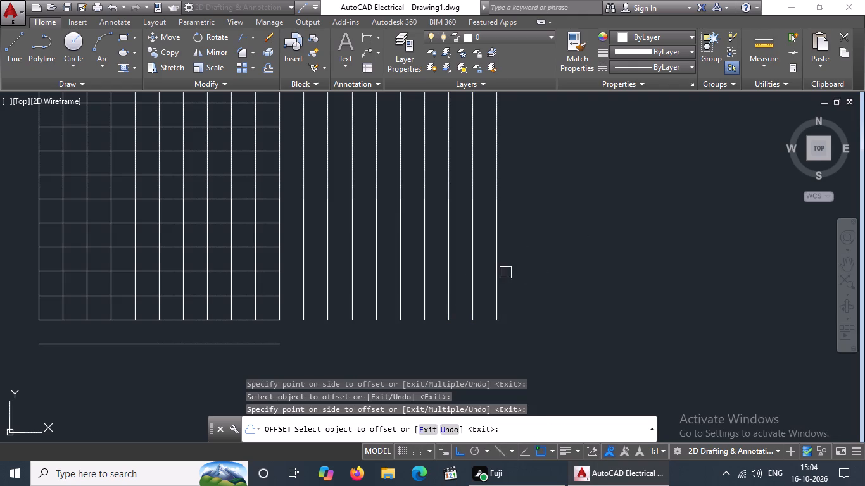
left_click(501, 273)
left_click(583, 264)
Offset the horizontal line below the grid downward at 1" spacing, each time from the newest copy, to add three more lines.
scroll(596, 244, "down", 3)
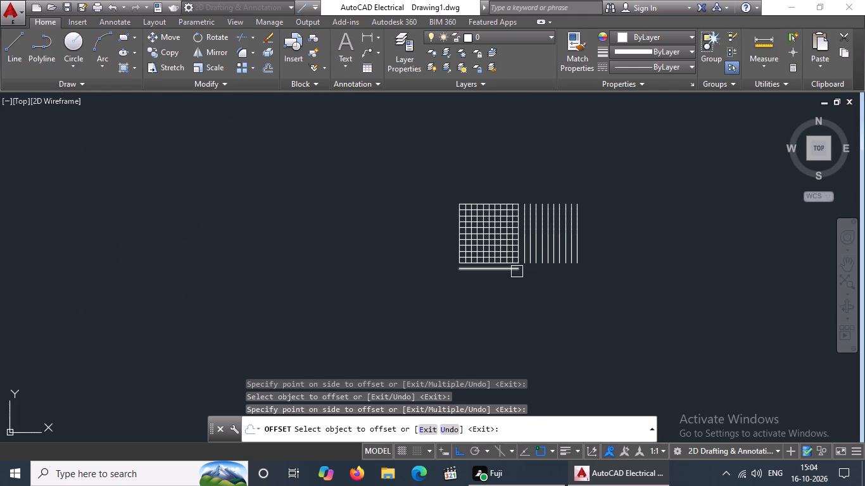
left_click(517, 271)
left_click(513, 284)
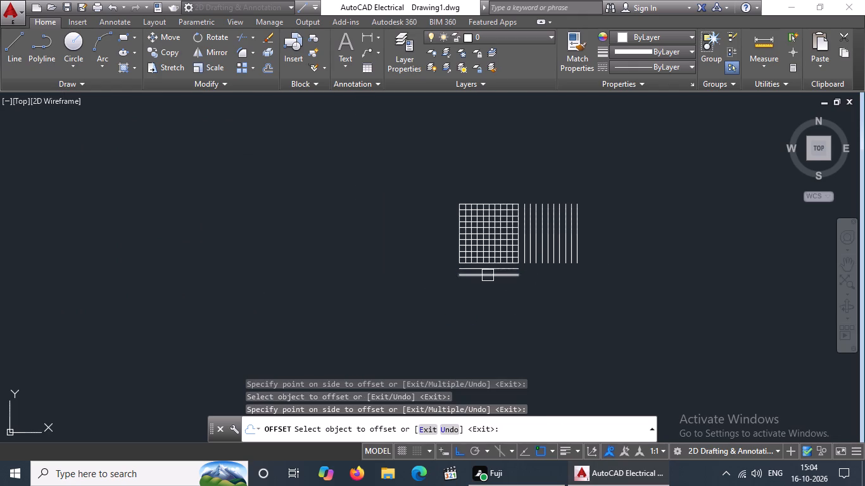
left_click_drag(491, 278, 489, 284)
left_click(482, 311)
scroll(614, 213, "up", 1)
left_click(439, 325)
left_click(434, 344)
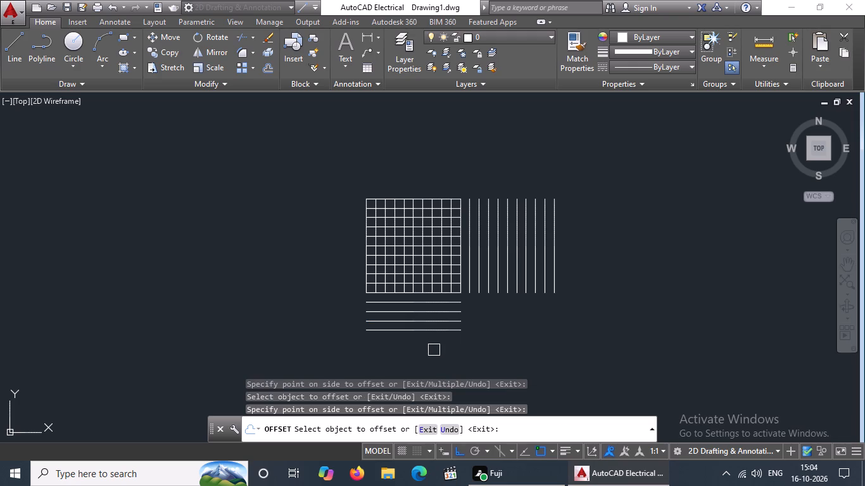
Continue the 1" downward offsets from the lowest horizontal line below the grid to add five more lines.
scroll(439, 346, "down", 2)
scroll(438, 355, "up", 3)
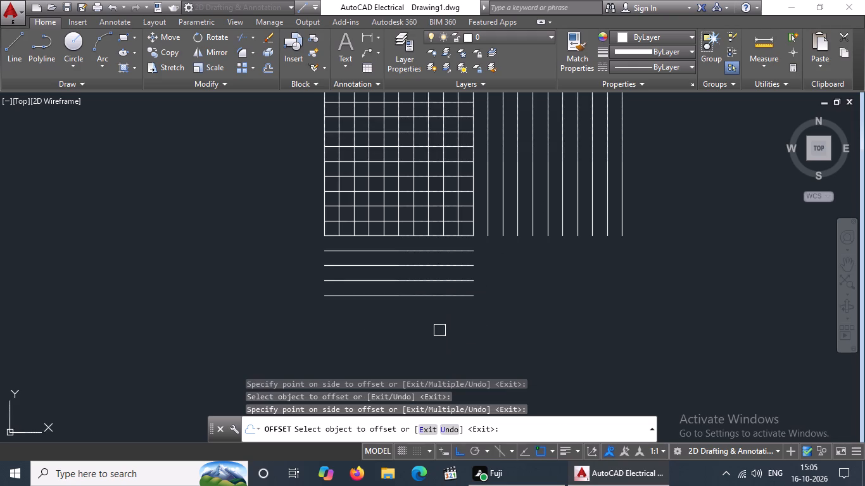
left_click(432, 301)
left_click(438, 354)
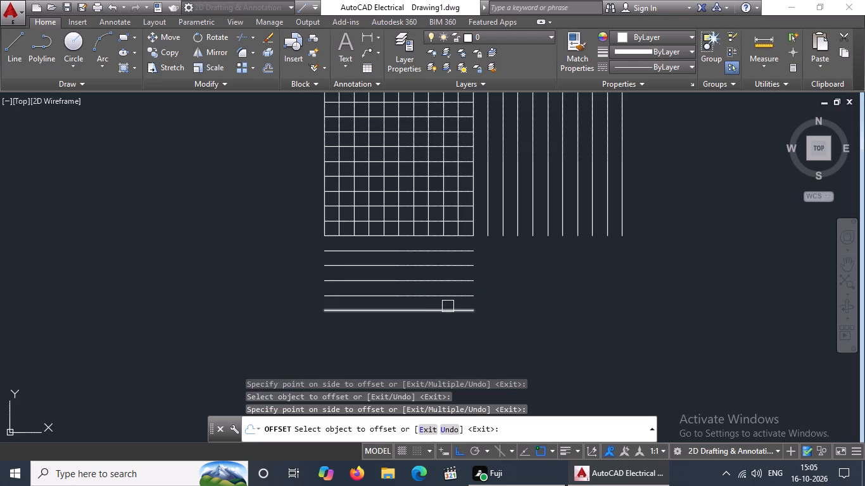
left_click(448, 306)
left_click(445, 346)
left_click(444, 328)
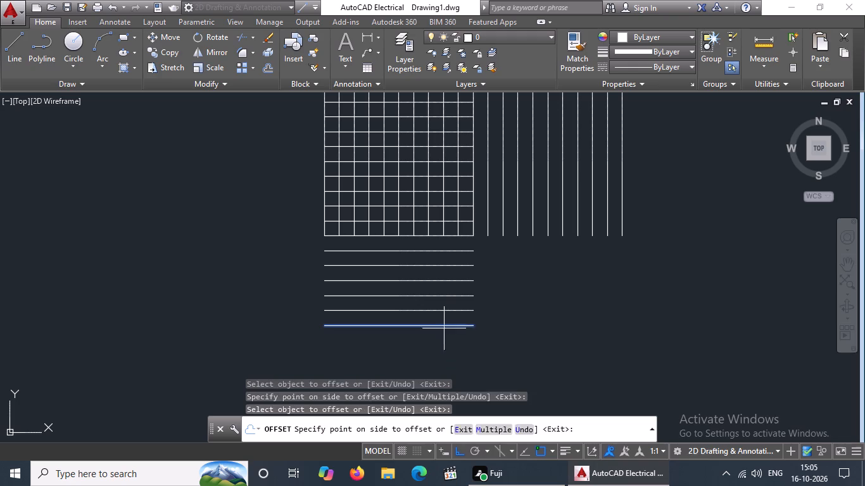
left_click(441, 374)
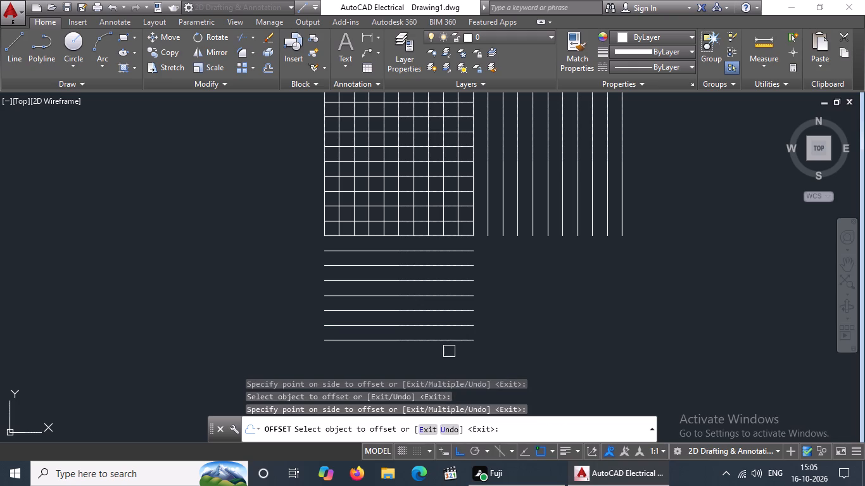
left_click(450, 342)
left_click(446, 363)
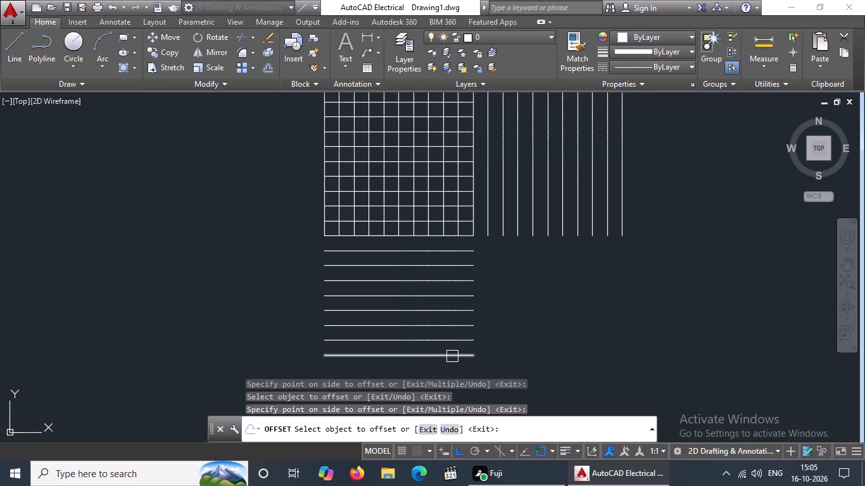
scroll(457, 351, "down", 3)
middle_click_drag(464, 362, 465, 359)
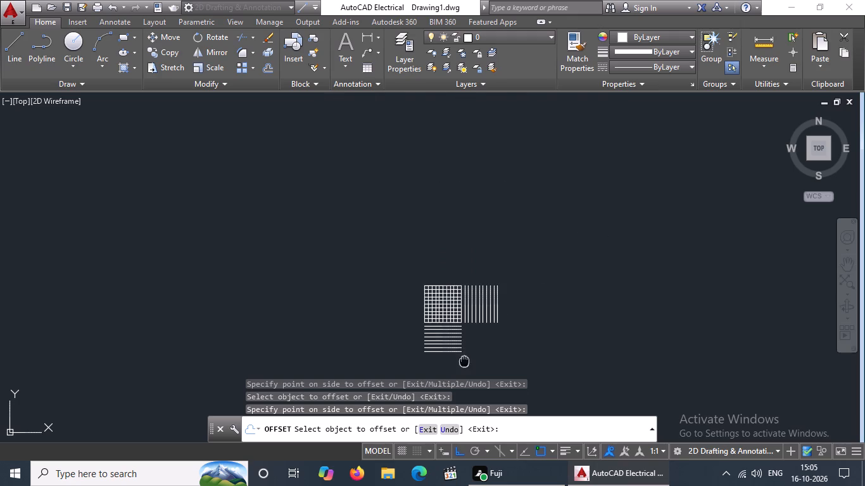
middle_click_drag(465, 359, 474, 319)
left_click(446, 310)
left_click(451, 340)
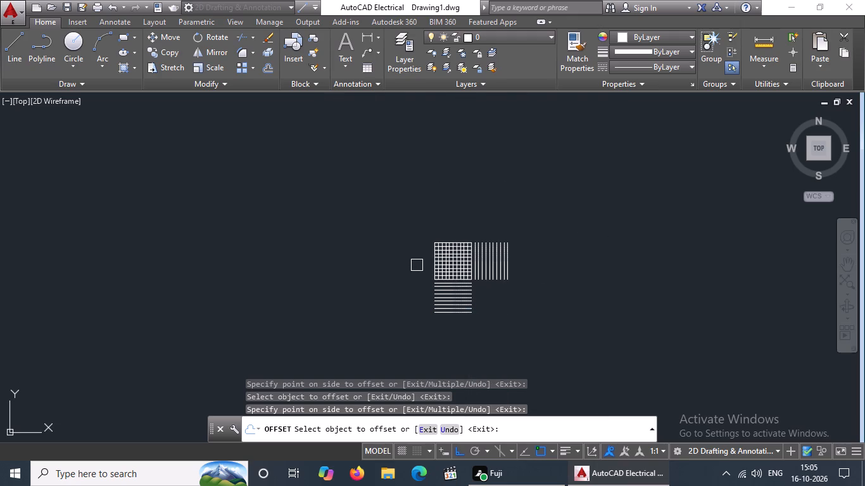
Offset the grid's top edge upward at 1" spacing, each time from the newest copy, to make four horizontal lines above the grid.
scroll(455, 244, "up", 2)
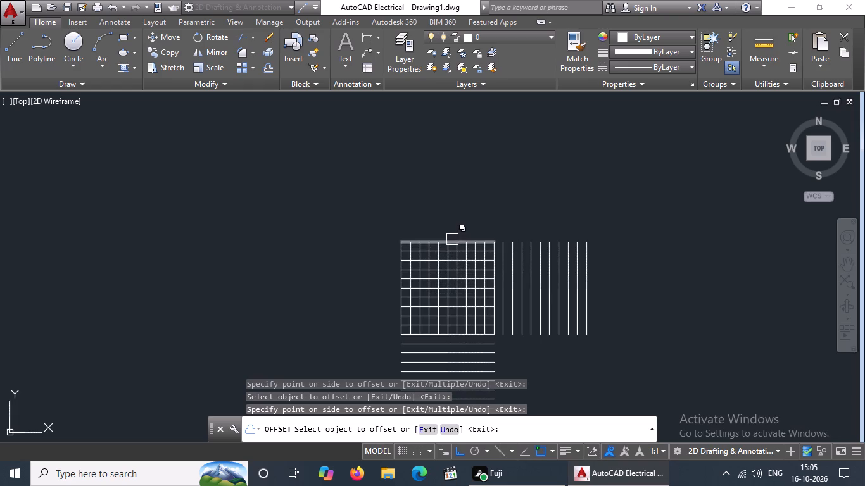
left_click_drag(452, 239, 452, 232)
left_click(455, 200)
left_click(455, 237)
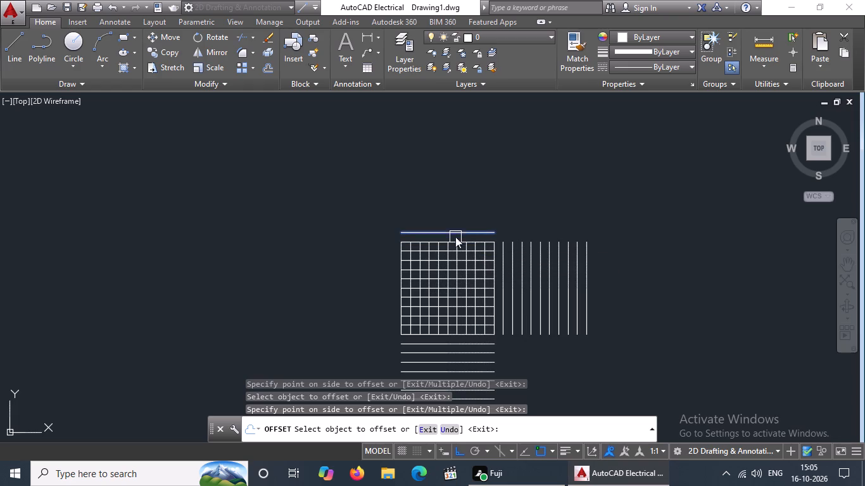
left_click(505, 149)
left_click_drag(460, 218, 464, 205)
left_click_drag(514, 150, 512, 163)
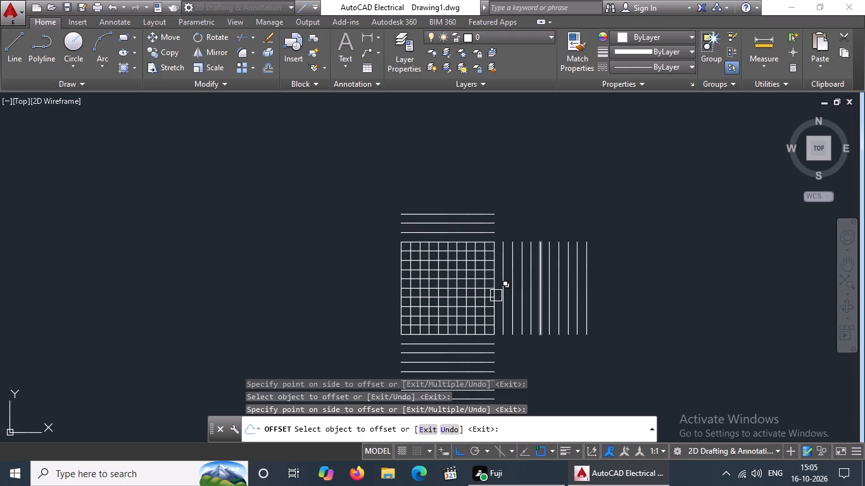
left_click(470, 213)
left_click(474, 178)
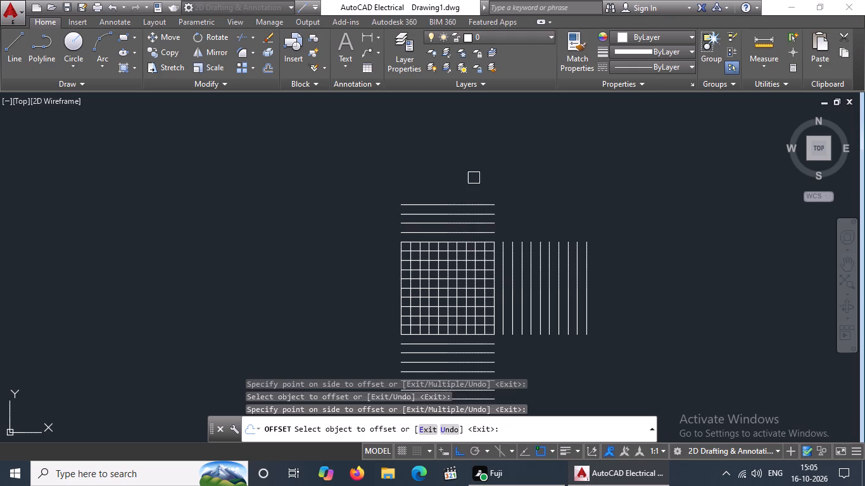
Continue the 1" upward offsets from the topmost horizontal line to add four more lines above the grid.
left_click(472, 205)
left_click(480, 172)
left_click(468, 201)
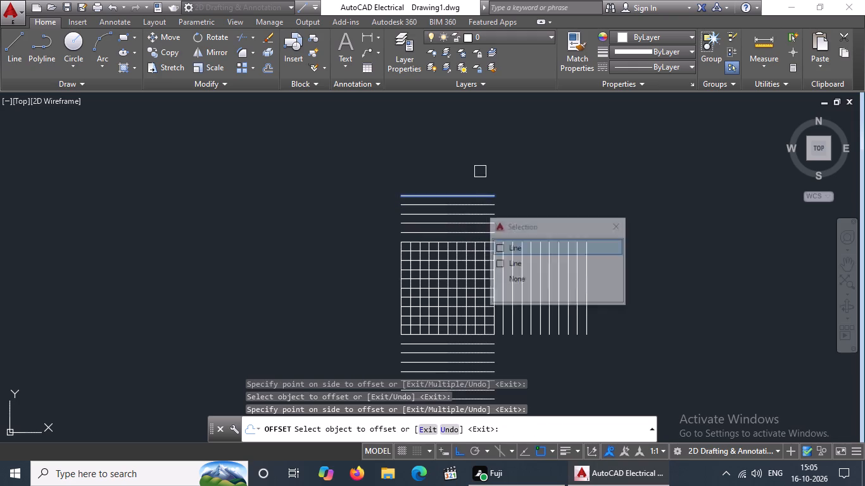
left_click(501, 150)
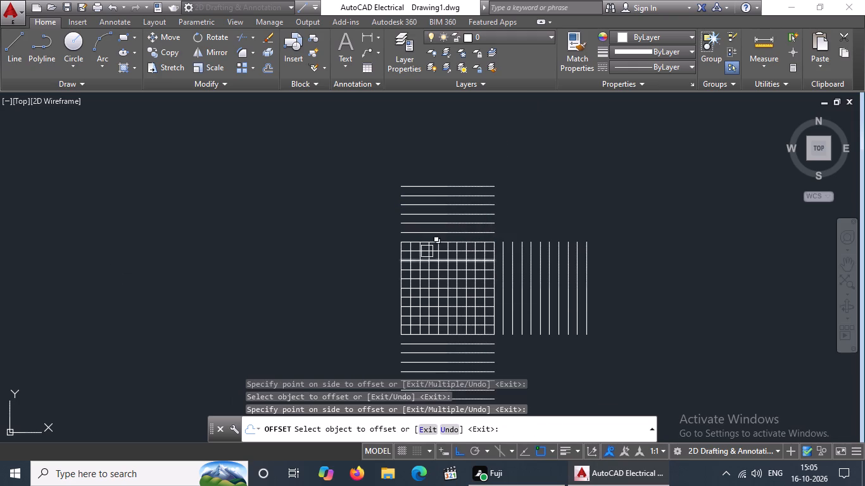
left_click_drag(443, 186, 445, 180)
left_click(462, 158)
left_click(462, 178)
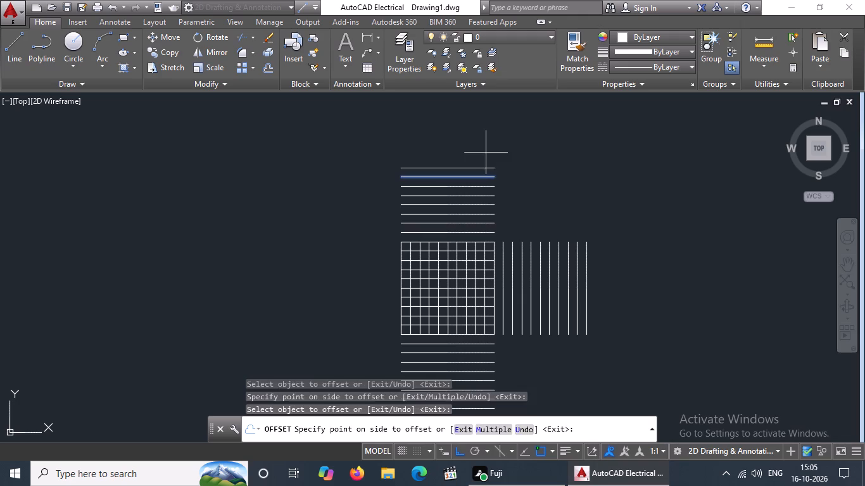
left_click(493, 147)
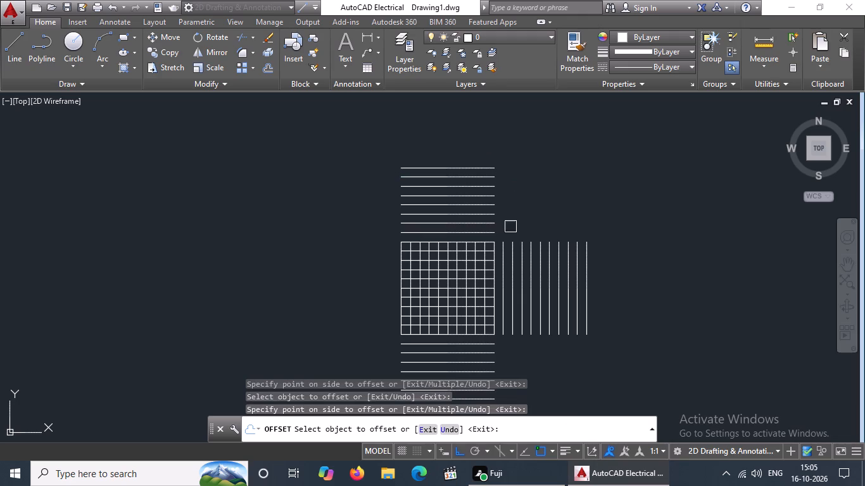
Offset the grid's left edge leftward at 1" spacing, working outward from the newest copy, to make four vertical lines beside the grid.
left_click(398, 301)
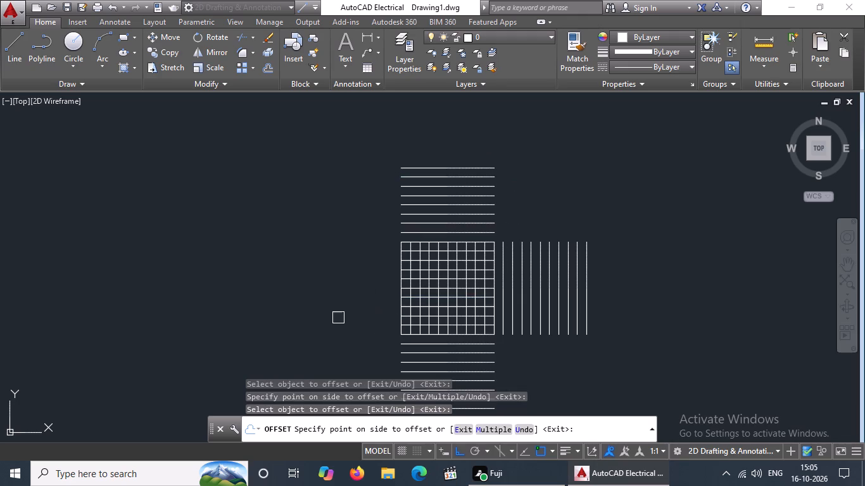
left_click(338, 318)
scroll(399, 310, "up", 2)
left_click(395, 311)
left_click(220, 334)
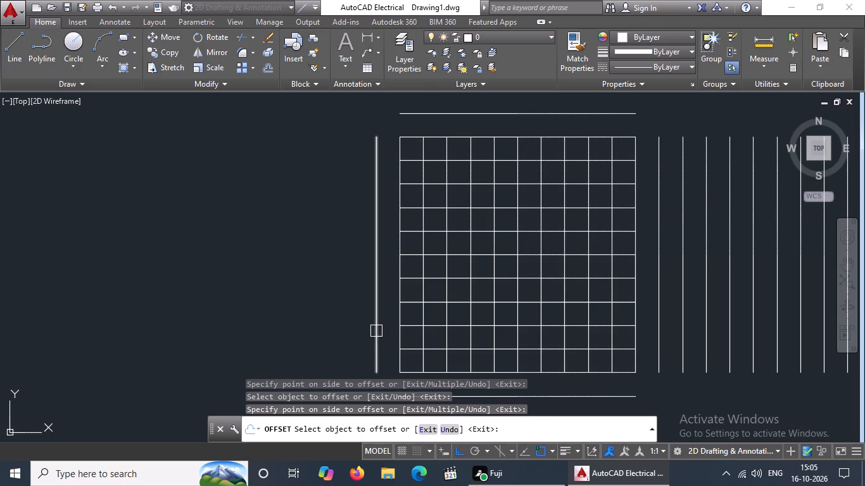
left_click_drag(376, 330, 356, 332)
left_click(210, 356)
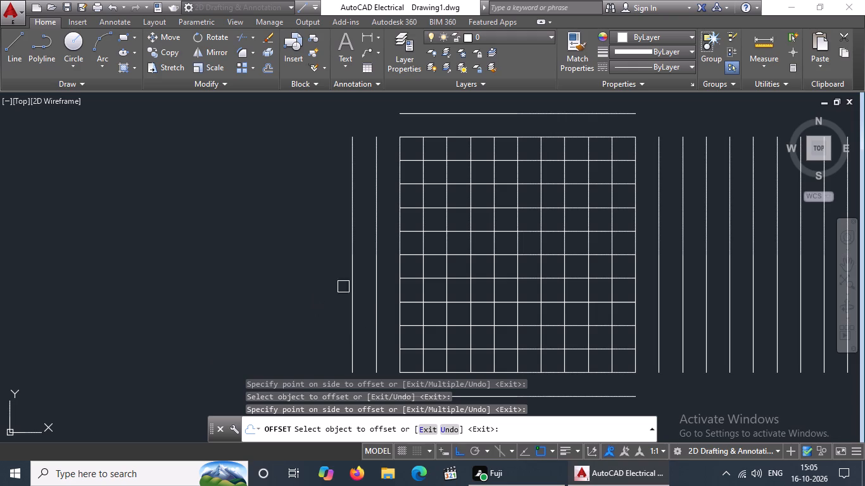
left_click_drag(356, 288, 85, 370)
left_click_drag(0, 402, 31, 390)
left_click_drag(331, 319, 323, 322)
left_click(253, 352)
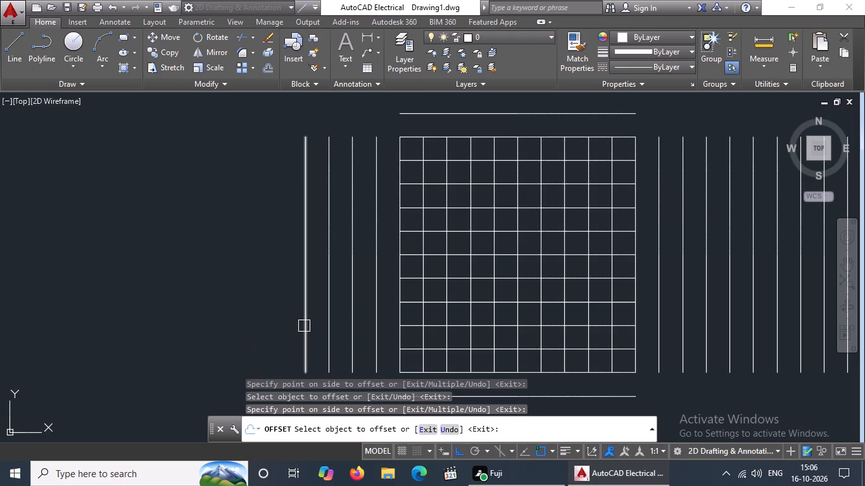
Continue the 1" leftward offsets from the outermost left line to add six more vertical lines.
left_click(304, 326)
left_click(180, 368)
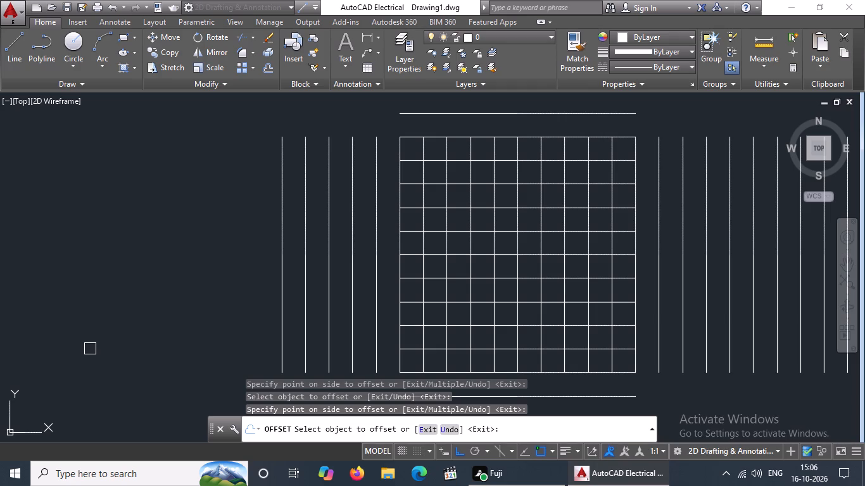
left_click_drag(278, 332, 249, 343)
left_click(57, 410)
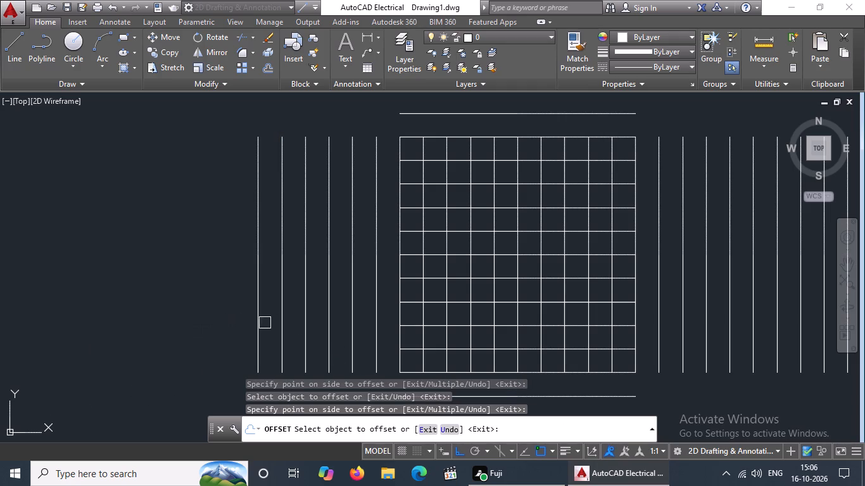
left_click(257, 325)
left_click_drag(98, 372, 144, 358)
left_click(230, 325)
left_click_drag(28, 371, 34, 370)
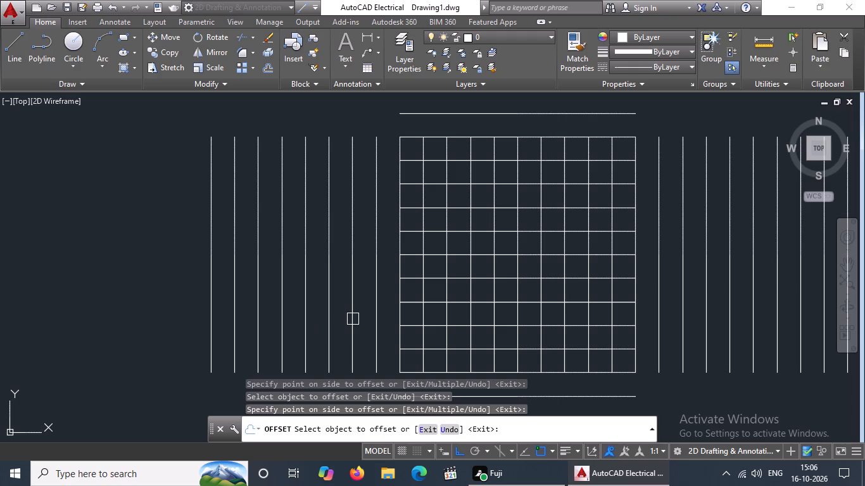
scroll(358, 318, "down", 2)
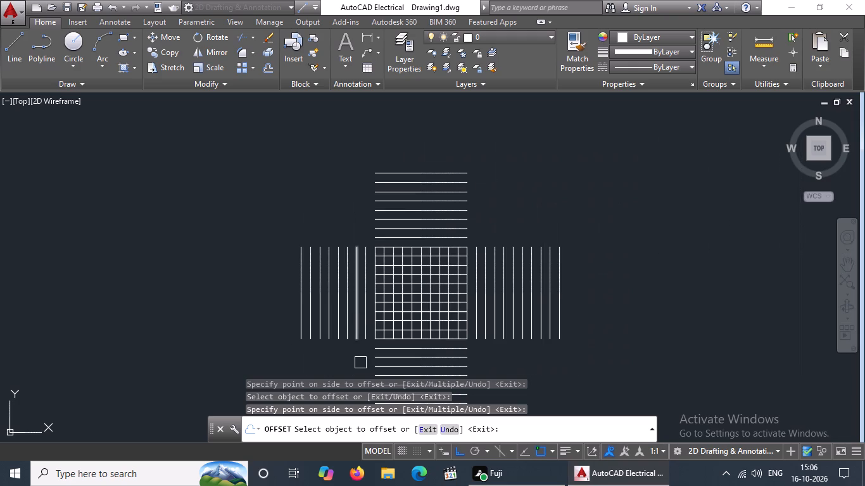
left_click_drag(299, 327, 286, 332)
left_click_drag(113, 366, 158, 351)
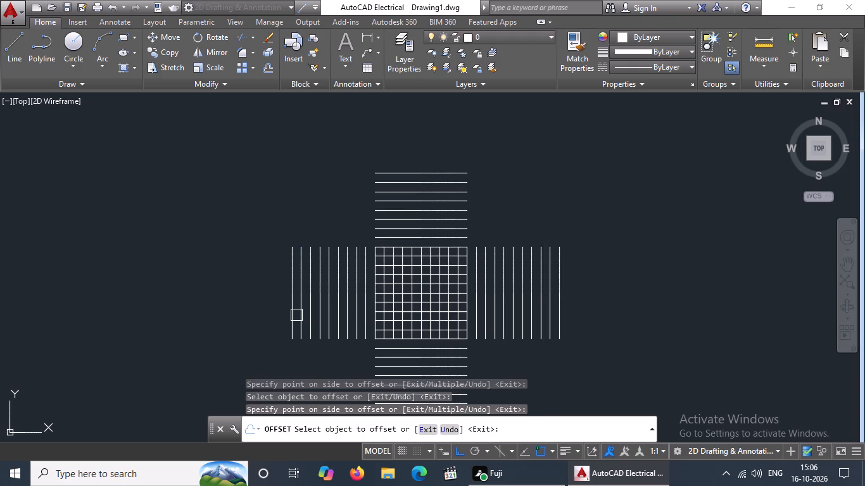
left_click_drag(293, 319, 284, 325)
left_click(195, 346)
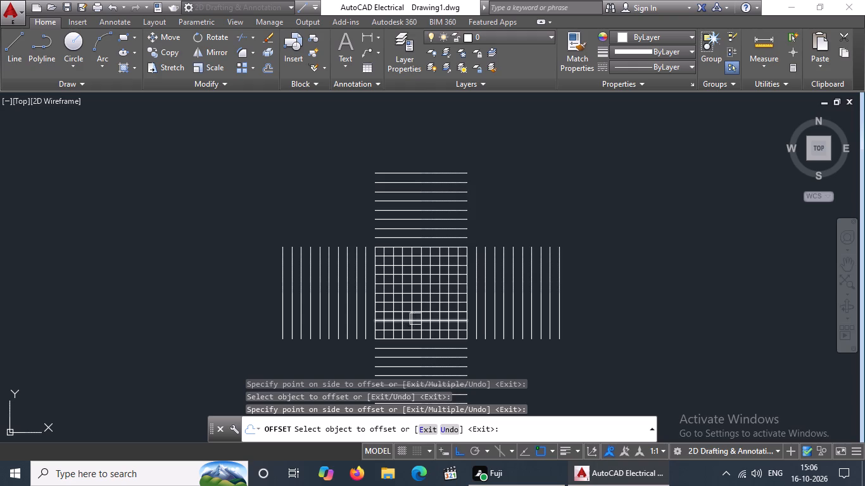
Offset the topmost horizontal line upward at 1" spacing to add two more lines above the grid, and end the Offset command.
scroll(426, 312, "down", 2)
scroll(417, 267, "up", 1)
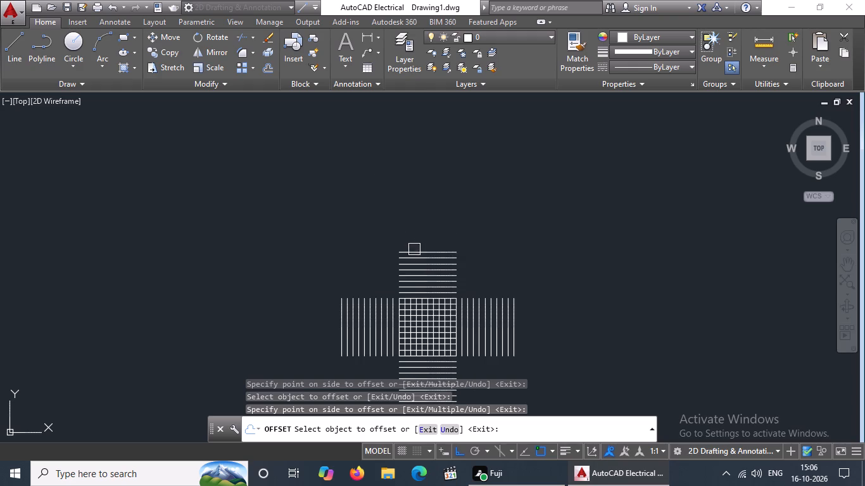
left_click_drag(415, 252, 416, 238)
left_click(417, 211)
left_click(427, 245)
left_click(427, 220)
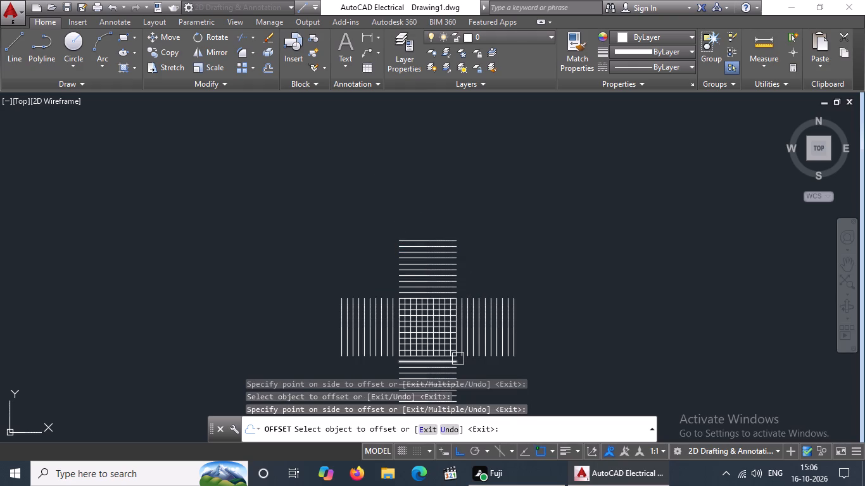
middle_click_drag(507, 382, 477, 279)
scroll(483, 326, "down", 1)
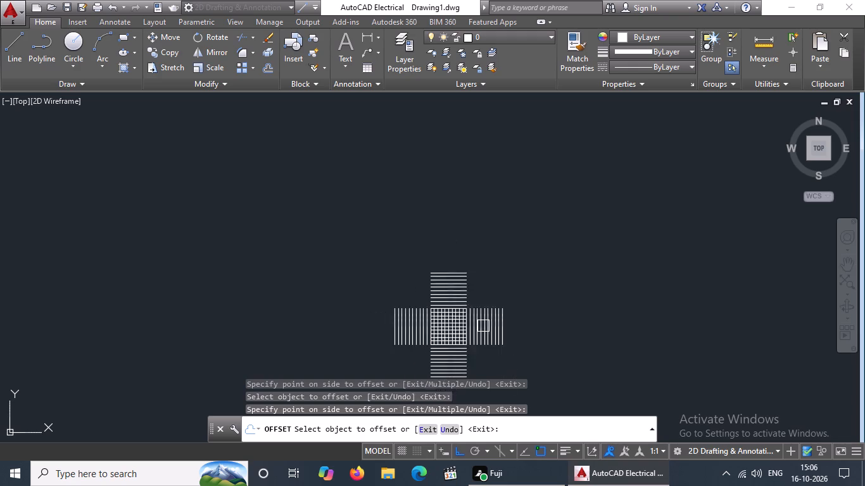
scroll(483, 326, "up", 1)
middle_click_drag(483, 326, 483, 262)
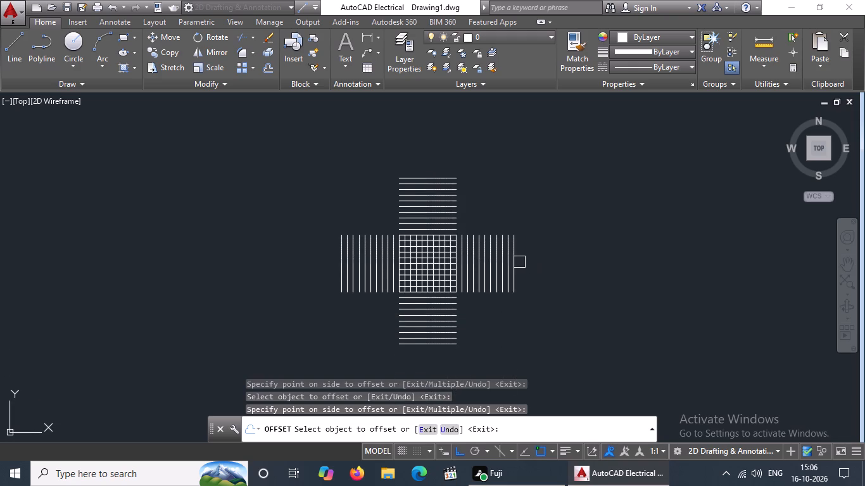
left_click(519, 262)
key("Escape")
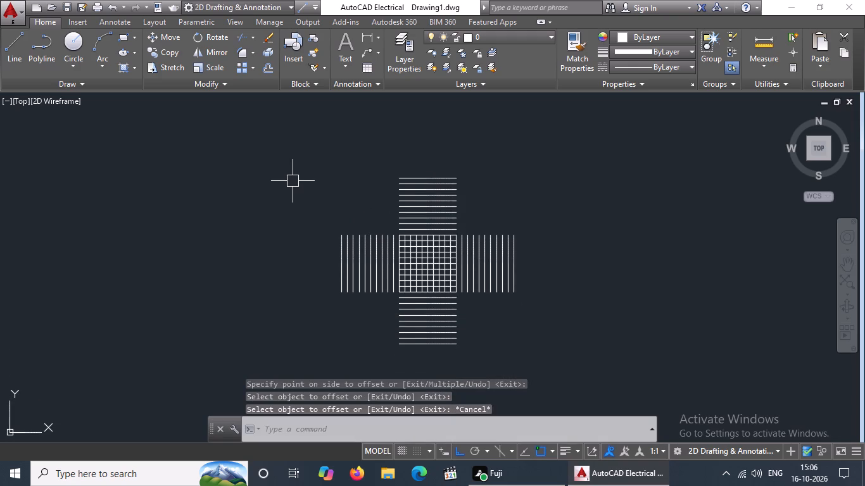
Erase the five outermost vertical lines left of the grid one at a time, working inward from the farthest one.
left_click_drag(295, 165, 303, 171)
left_click(312, 179)
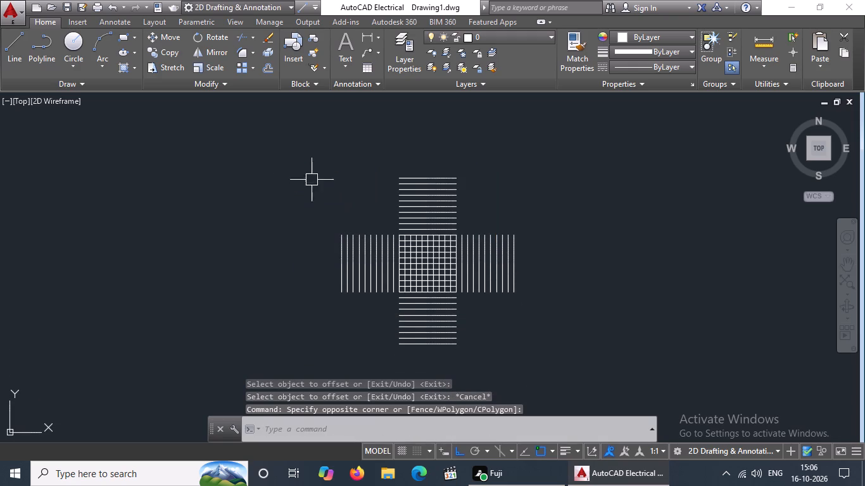
scroll(391, 313, "up", 2)
left_click(263, 259)
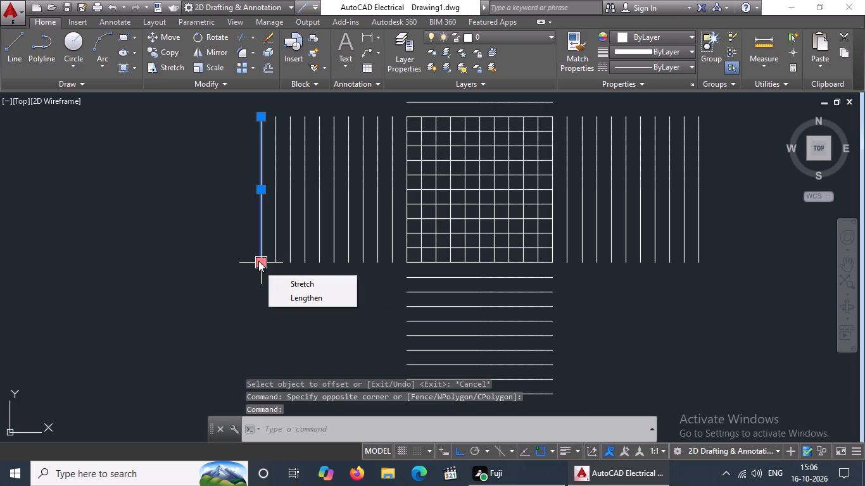
key("Delete")
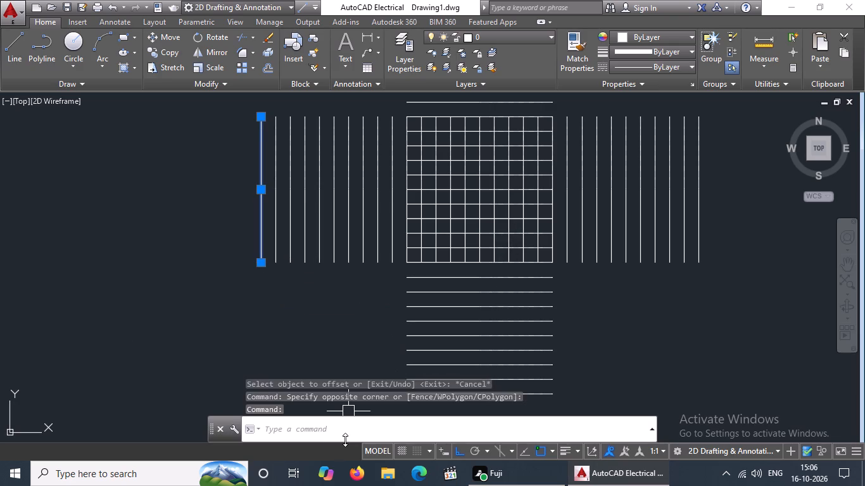
key("Delete")
left_click(277, 256)
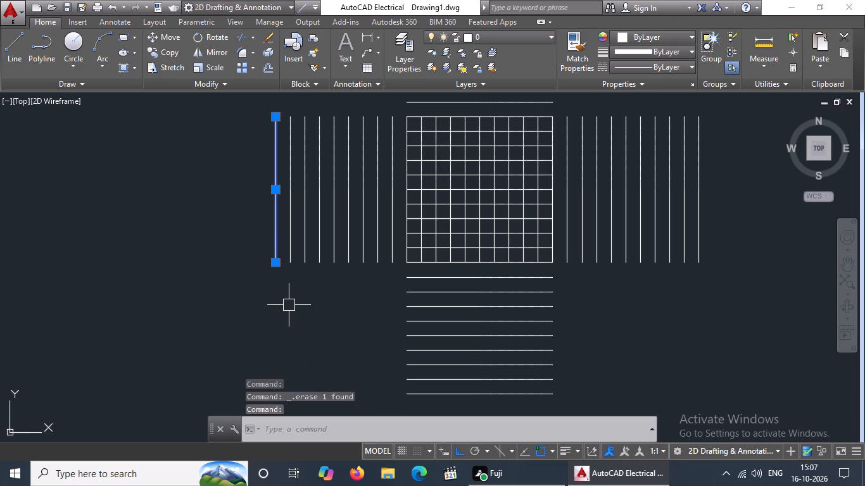
key("Delete")
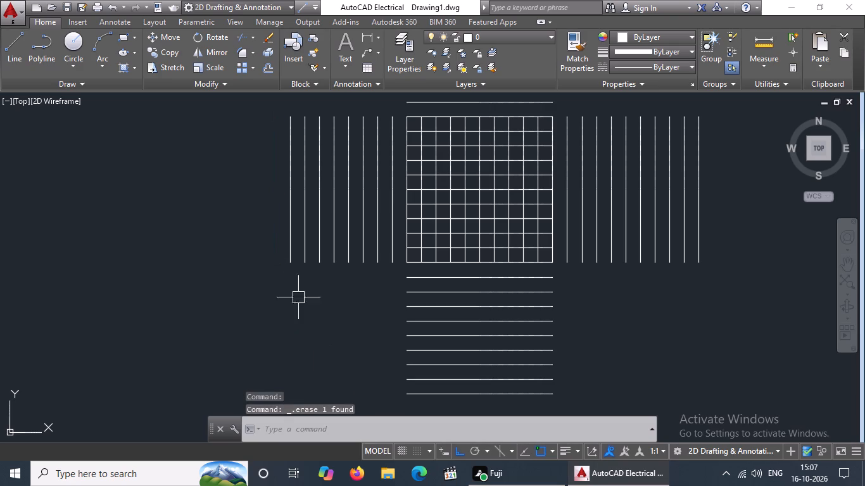
left_click(291, 259)
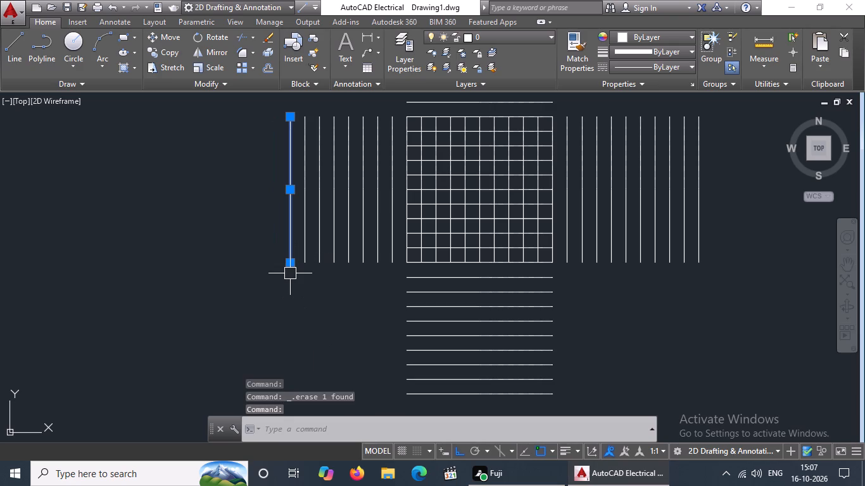
key("Delete")
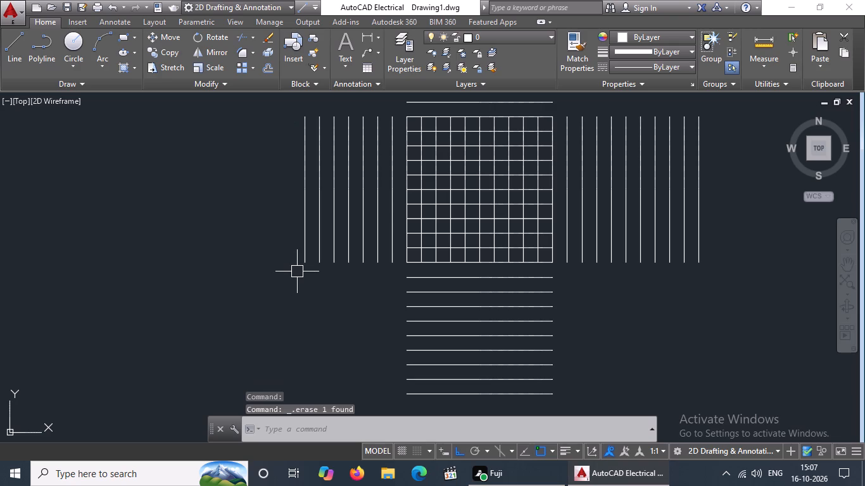
left_click(308, 261)
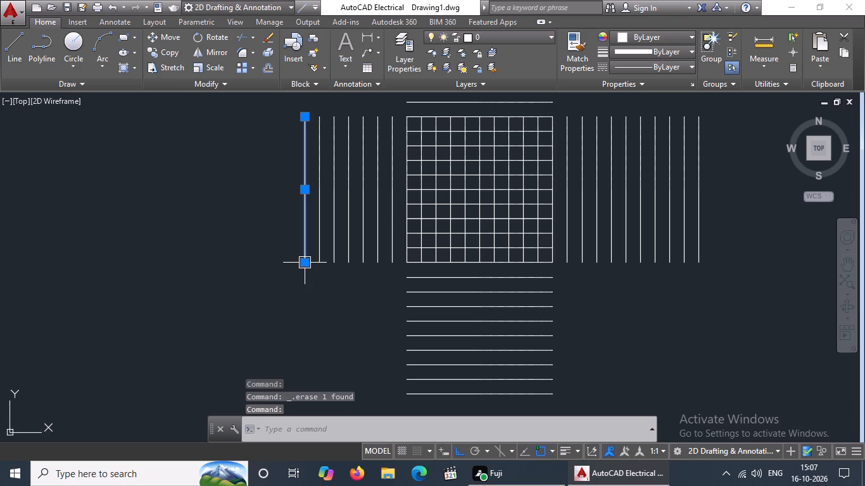
key("Delete")
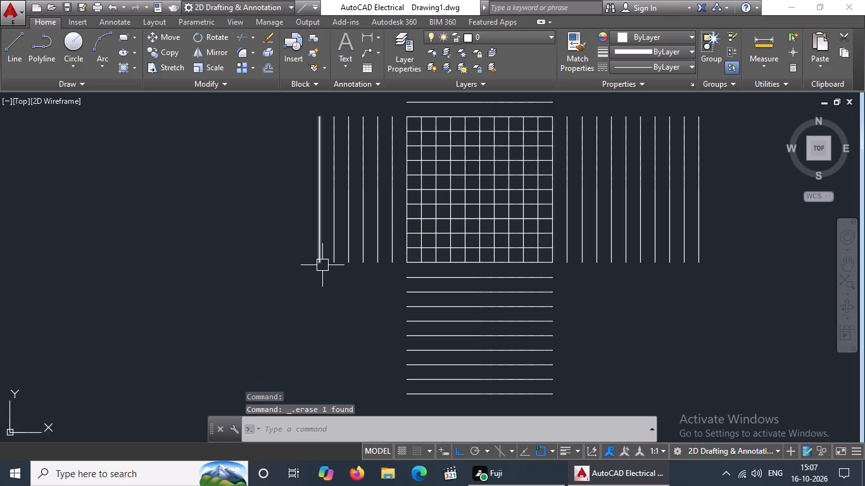
left_click(320, 258)
key("Delete")
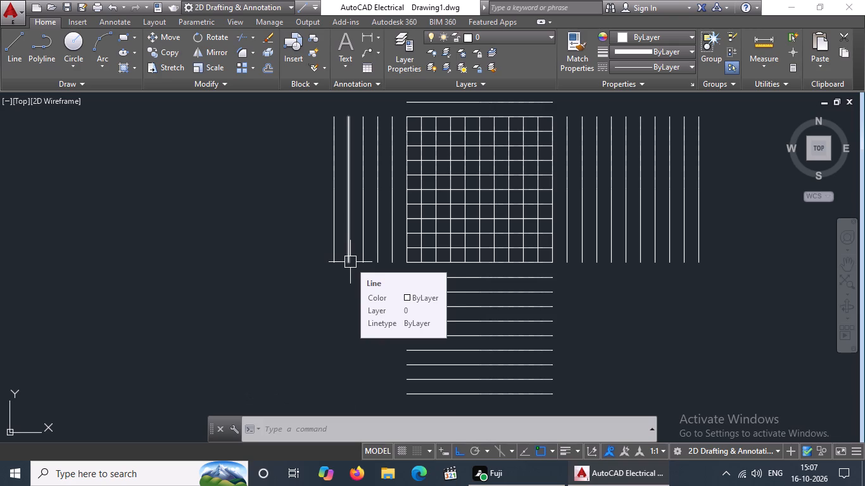
Erase the remaining five vertical lines left of the grid one at a time, leaving the grid's own left edge.
left_click(332, 233)
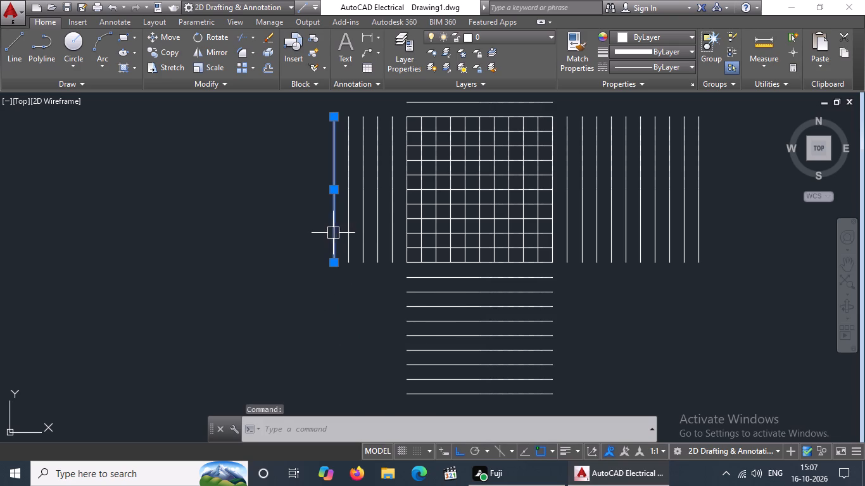
key("Delete")
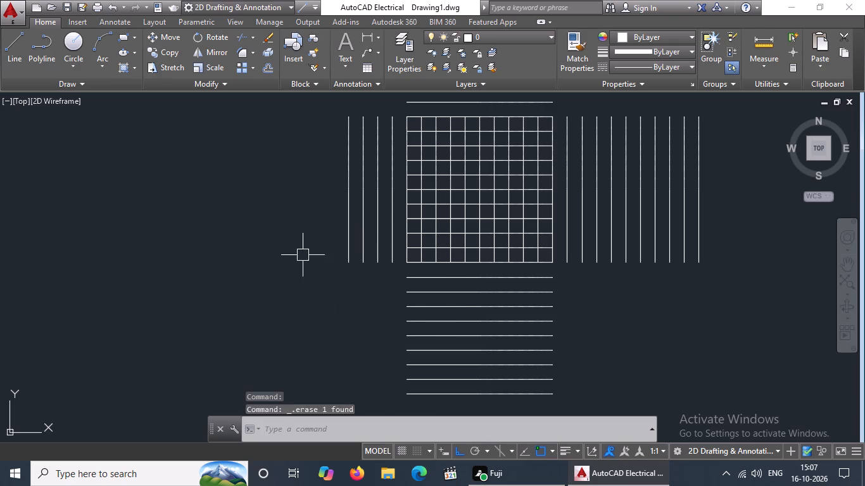
left_click(346, 219)
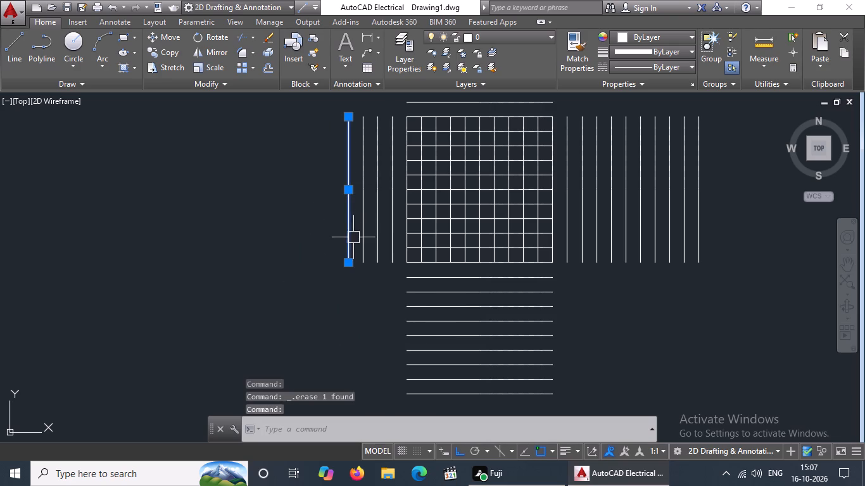
key("Delete")
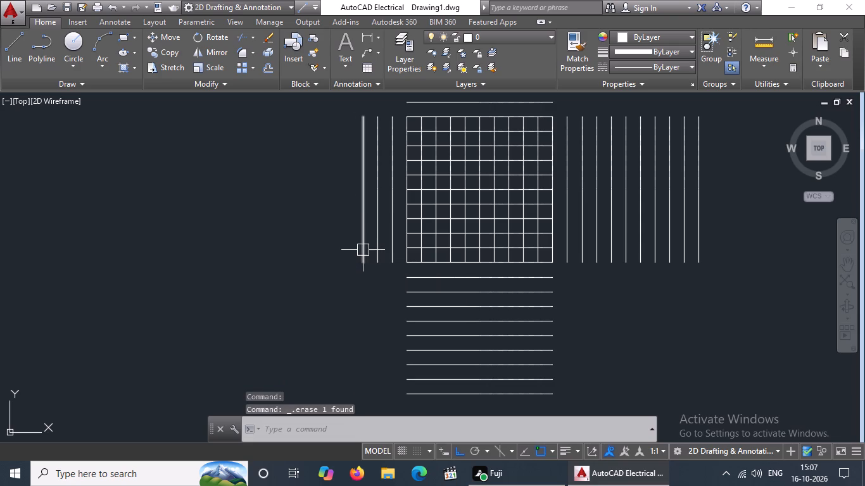
left_click(366, 236)
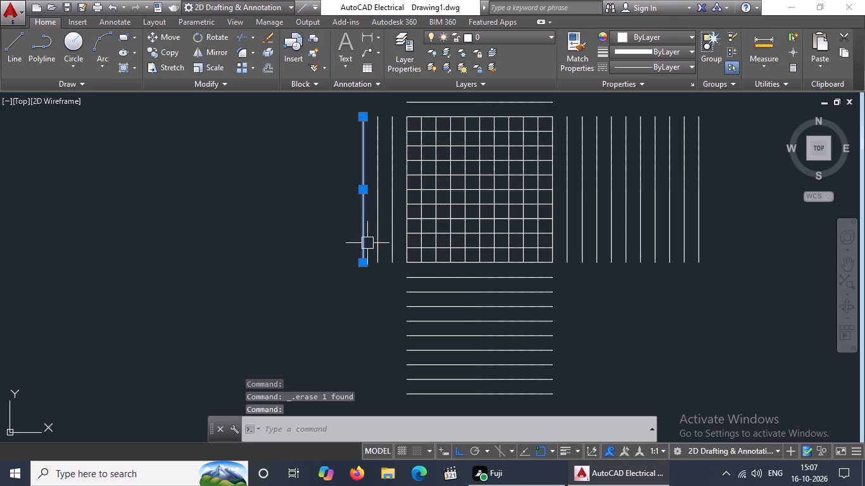
key("Delete")
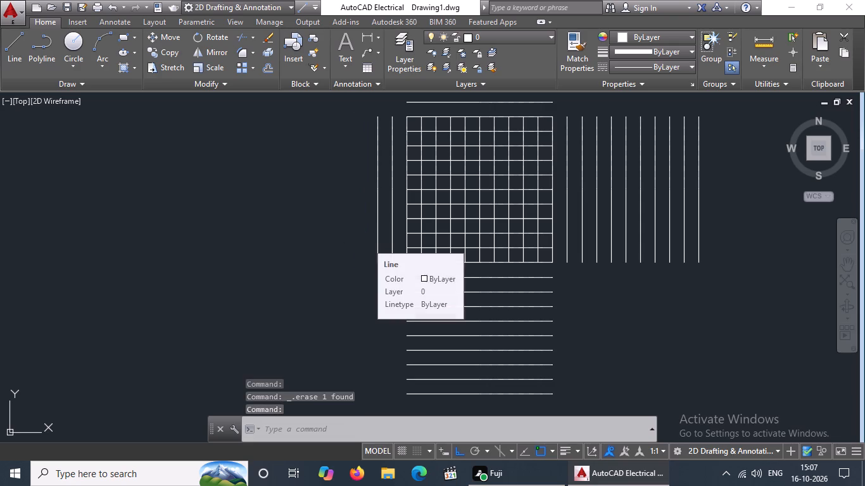
left_click(377, 244)
key("Delete")
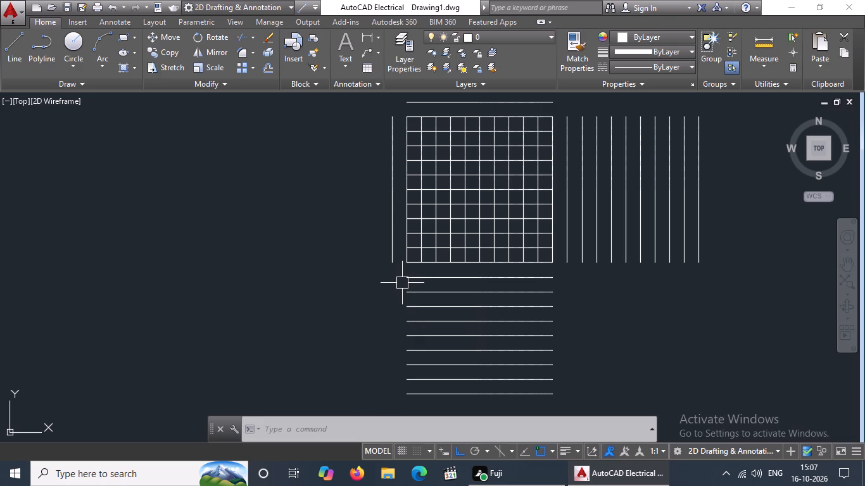
left_click(395, 265)
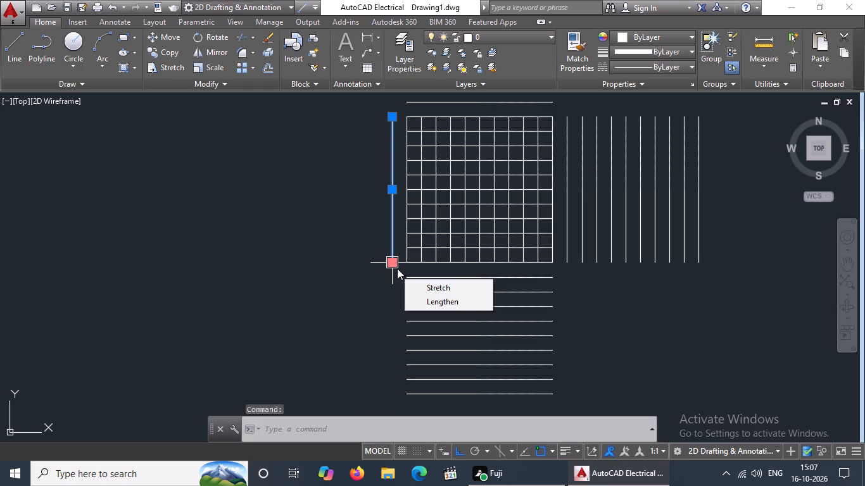
key("Delete")
key("Delete")
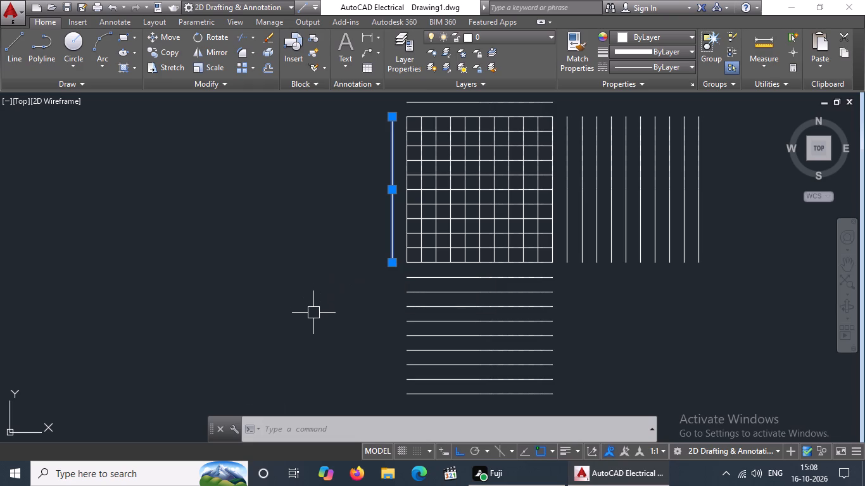
key("Delete")
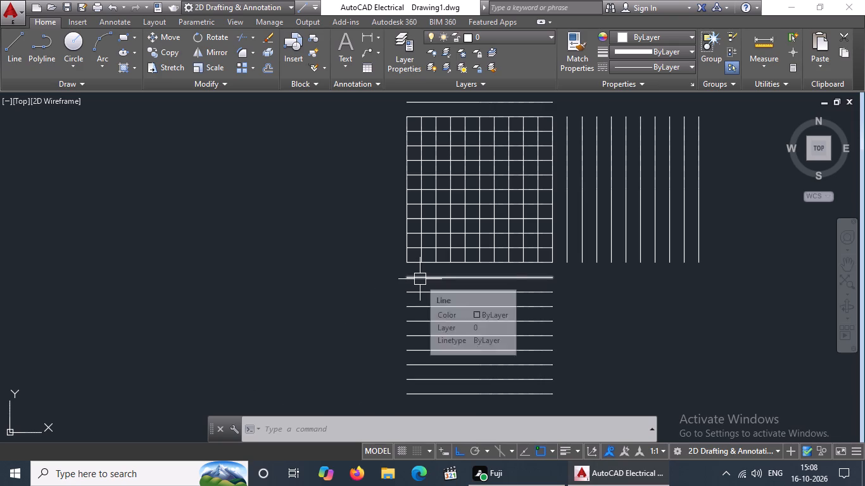
Erase the three lowest horizontal lines below the grid one at a time, starting with the bottommost.
left_click(444, 282)
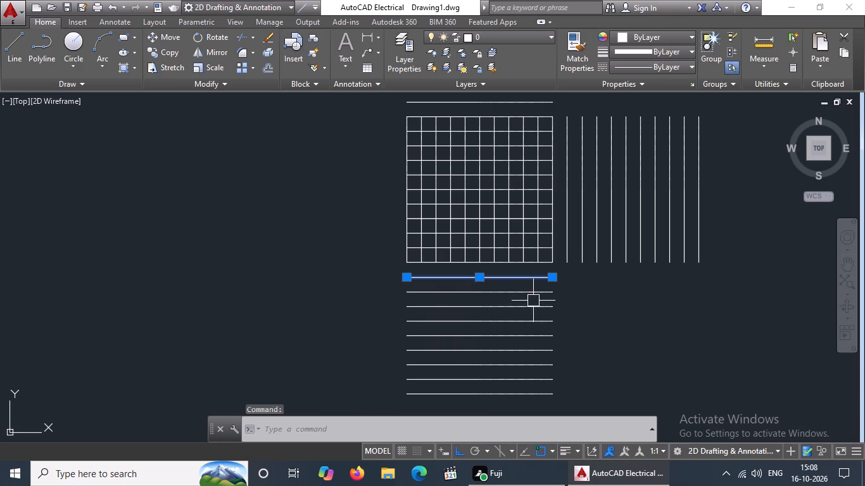
key("Escape")
scroll(565, 310, "down", 2)
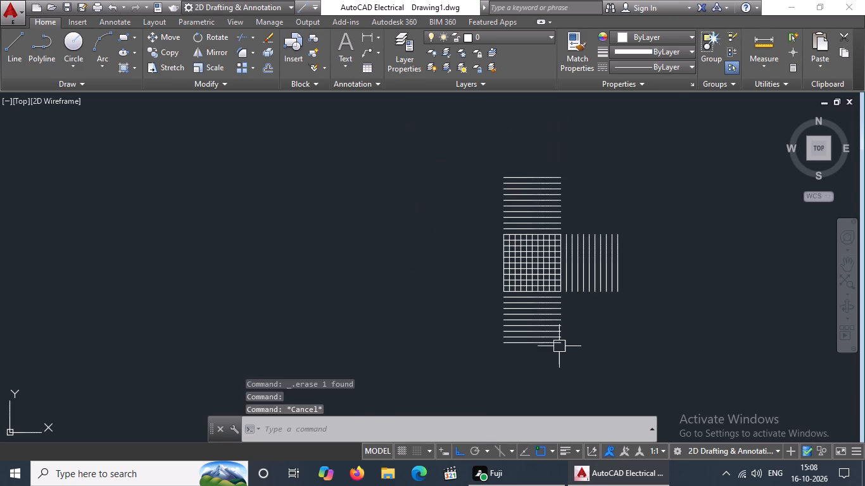
scroll(559, 349, "up", 2)
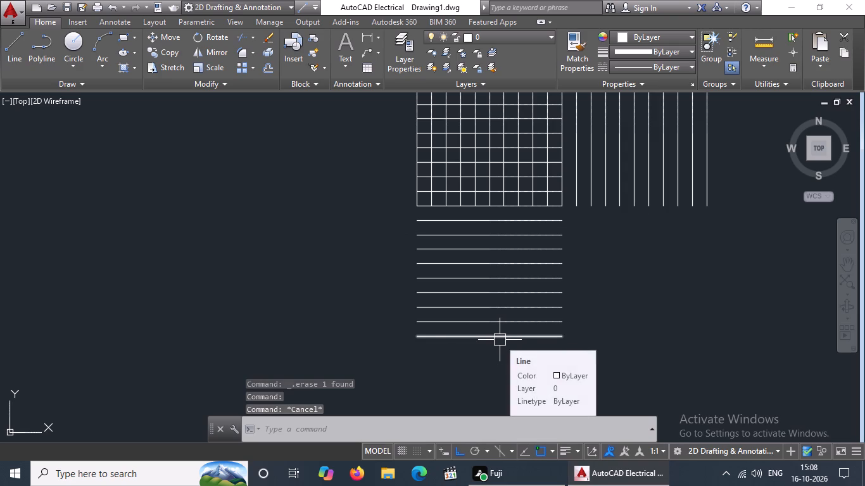
left_click(464, 335)
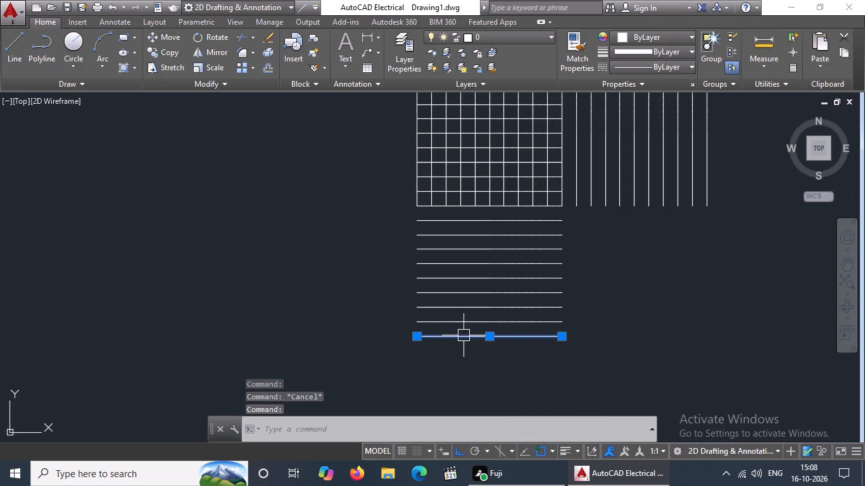
key("Delete")
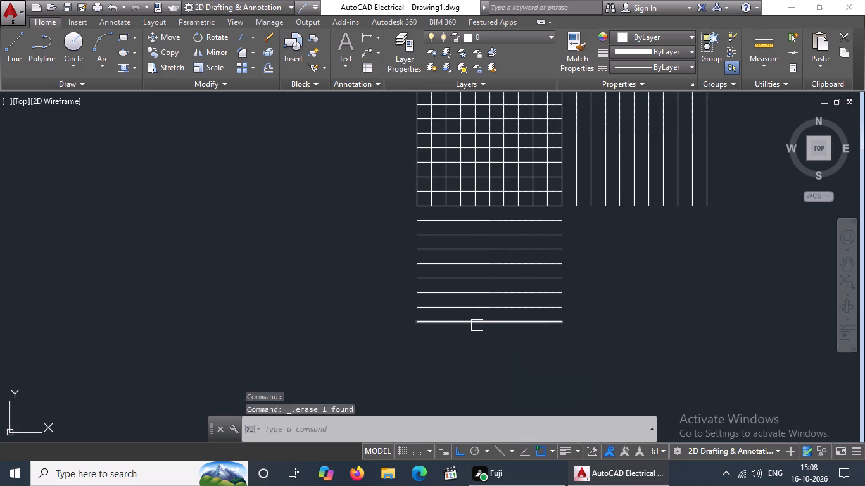
left_click(477, 325)
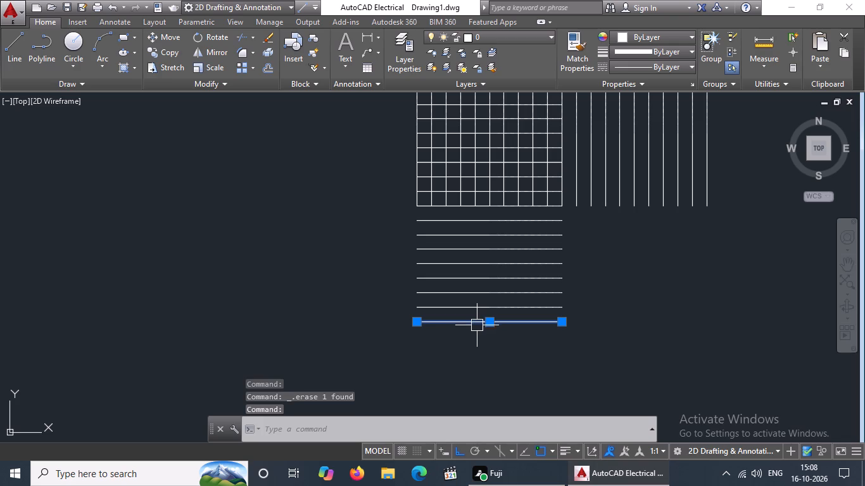
key("Delete")
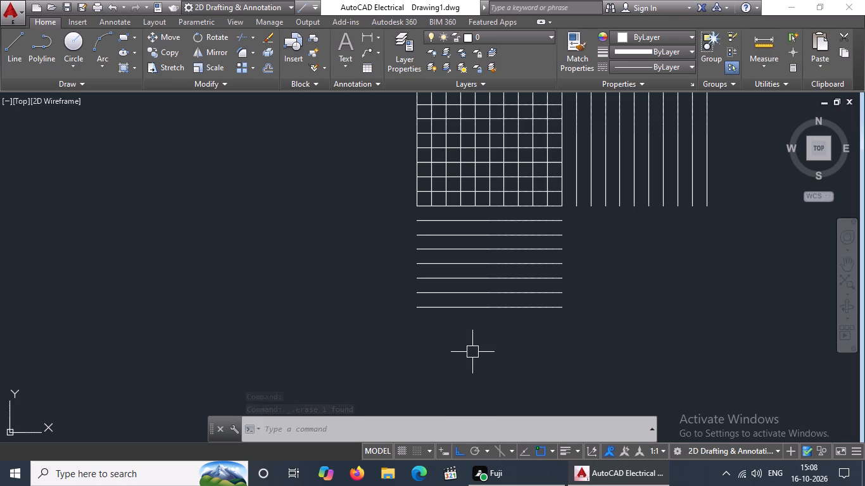
left_click(480, 306)
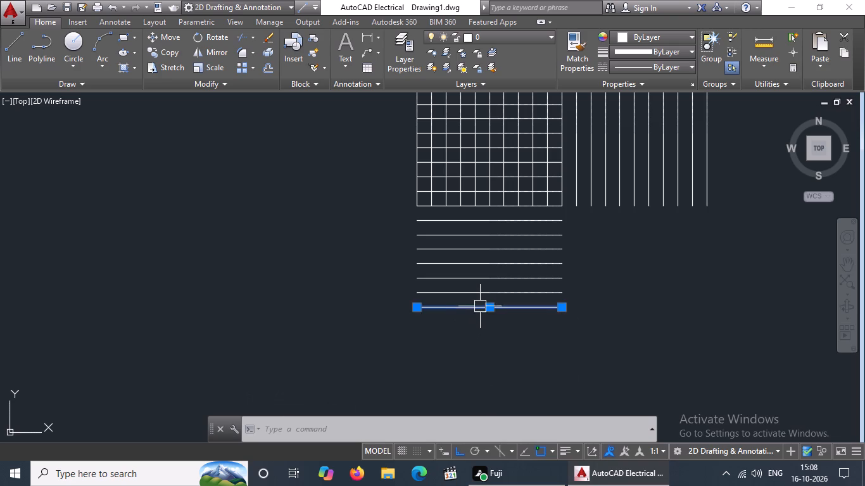
key("Delete")
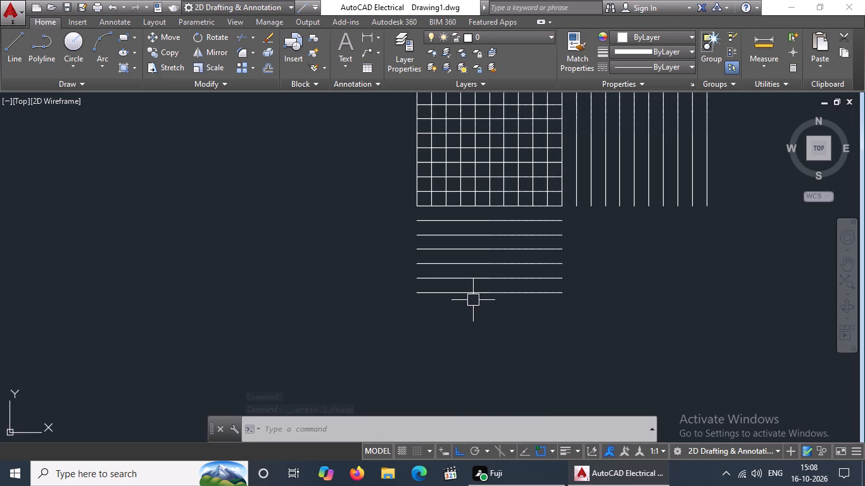
Erase the next two lowest horizontal lines below the grid, continuing upward toward the grid.
left_click(473, 300)
left_click(477, 295)
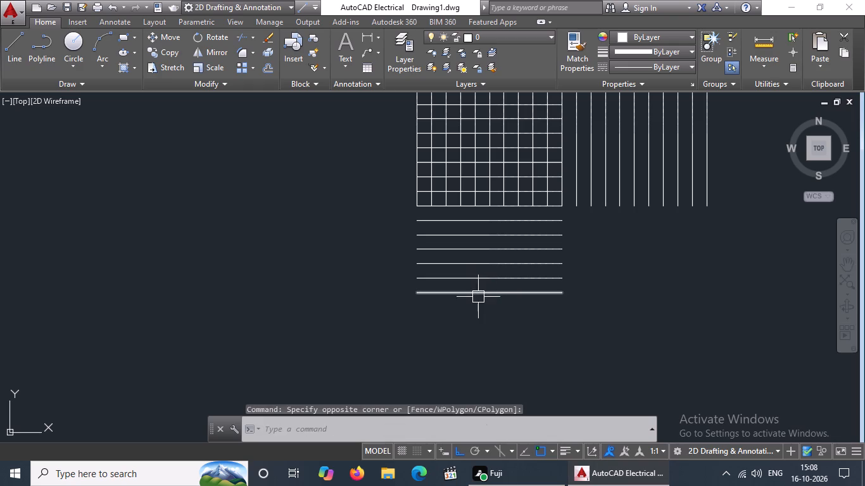
left_click(485, 292)
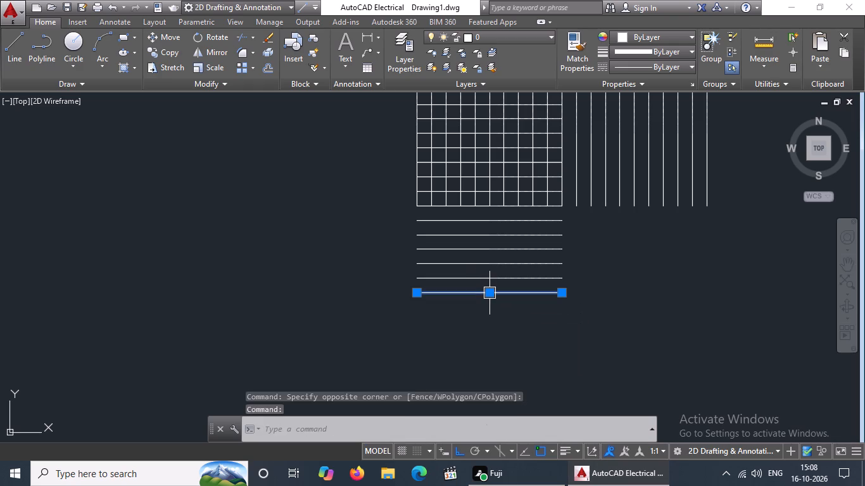
key("Delete")
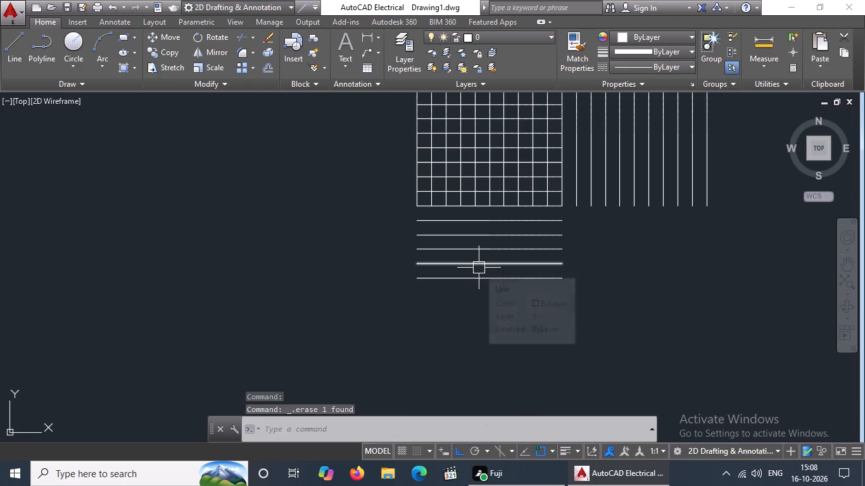
scroll(476, 258, "up", 2)
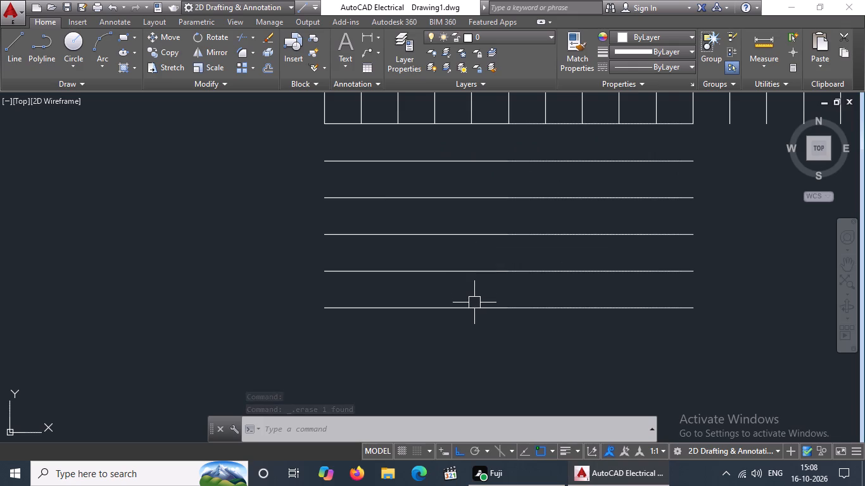
left_click(475, 304)
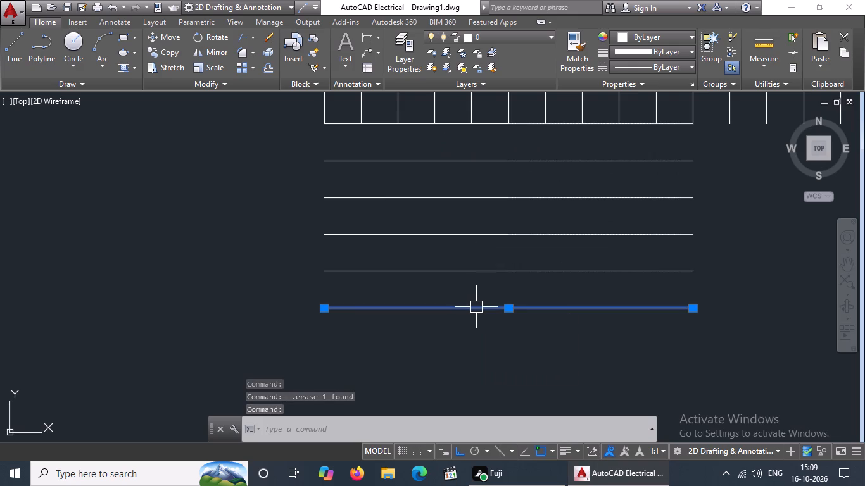
key("Delete")
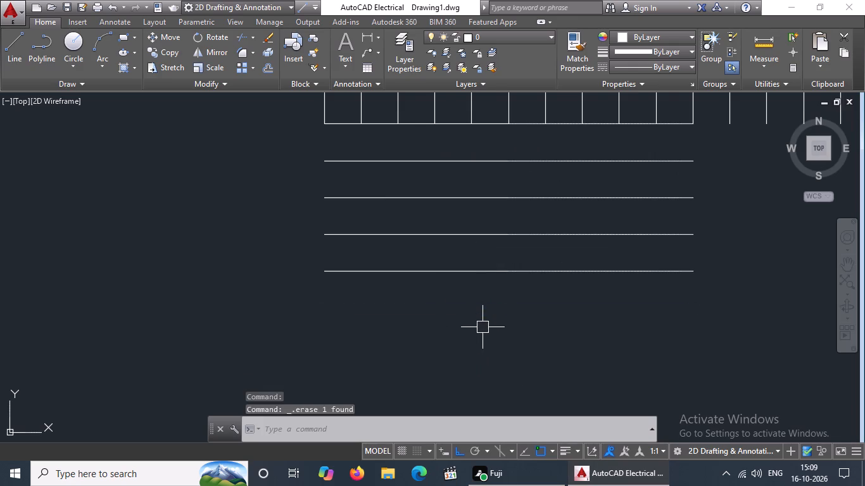
Erase the remaining four horizontal lines below the grid one at a time, working upward and leaving the grid's own bottom edge.
left_click(449, 273)
key("Delete")
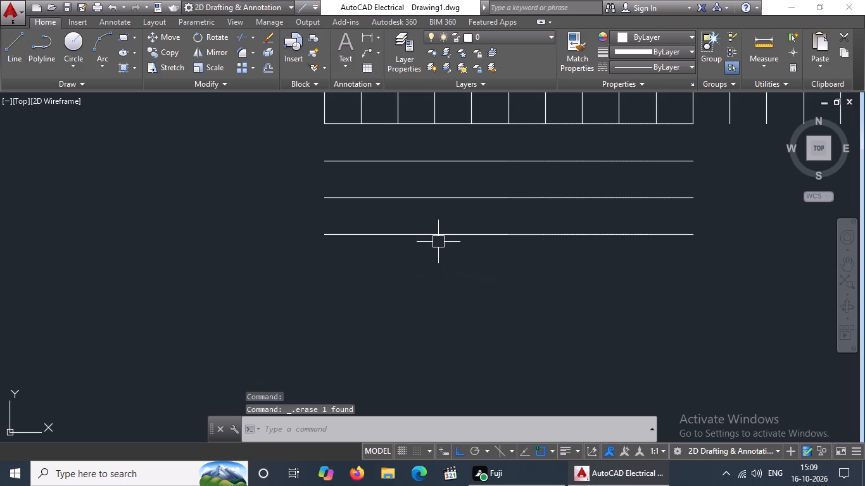
left_click(438, 239)
key("Delete")
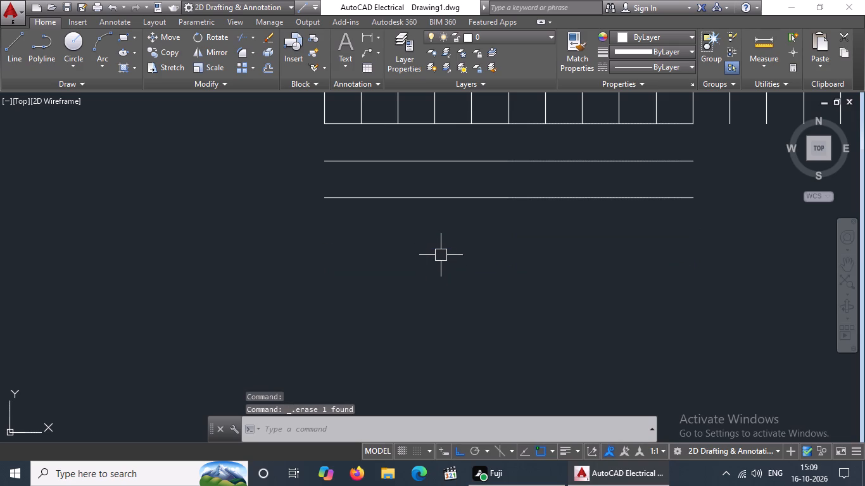
scroll(441, 255, "up", 1)
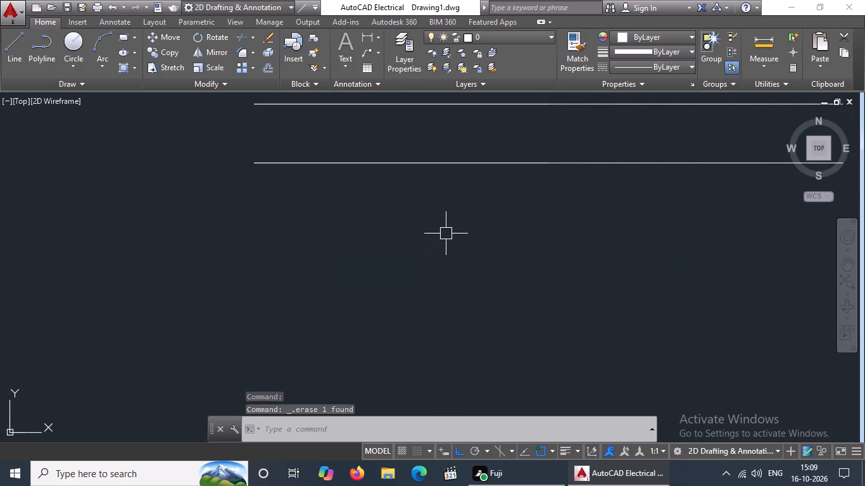
left_click(432, 165)
key("Delete")
scroll(449, 184, "down", 2)
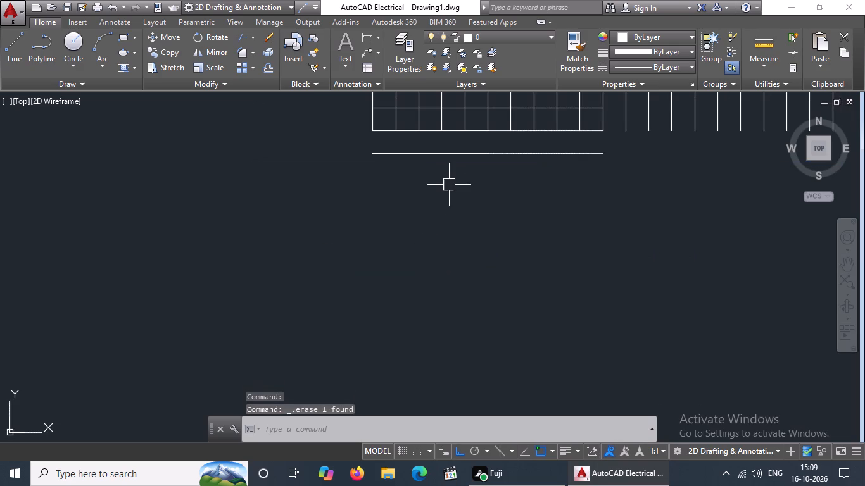
middle_click_drag(451, 206, 448, 247)
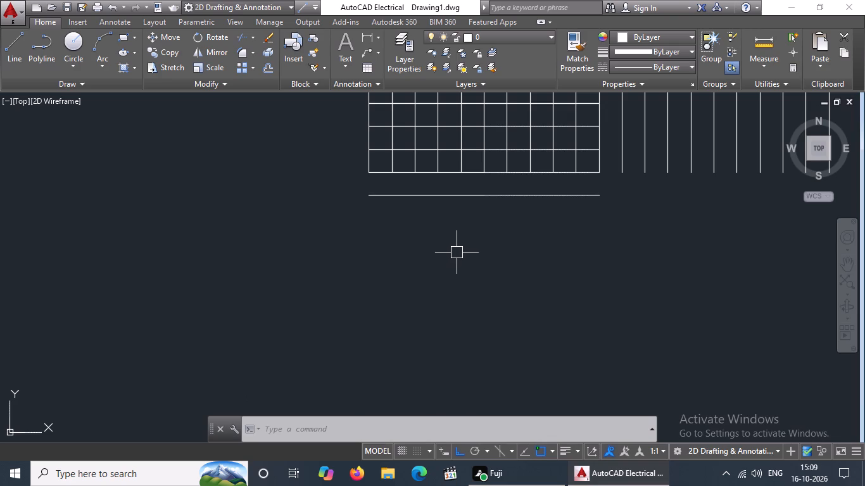
left_click(474, 200)
key("Delete")
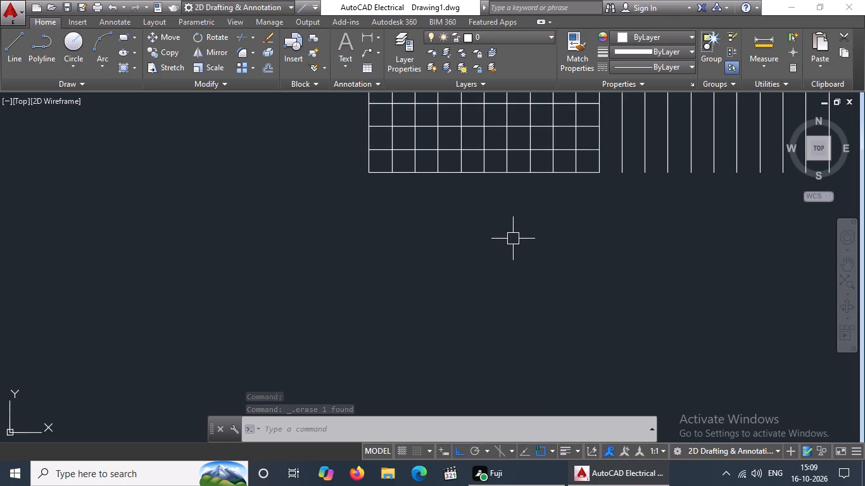
Erase the five outermost vertical lines right of the grid one at a time, working inward from the farthest one.
scroll(515, 238, "down", 4)
scroll(560, 223, "up", 3)
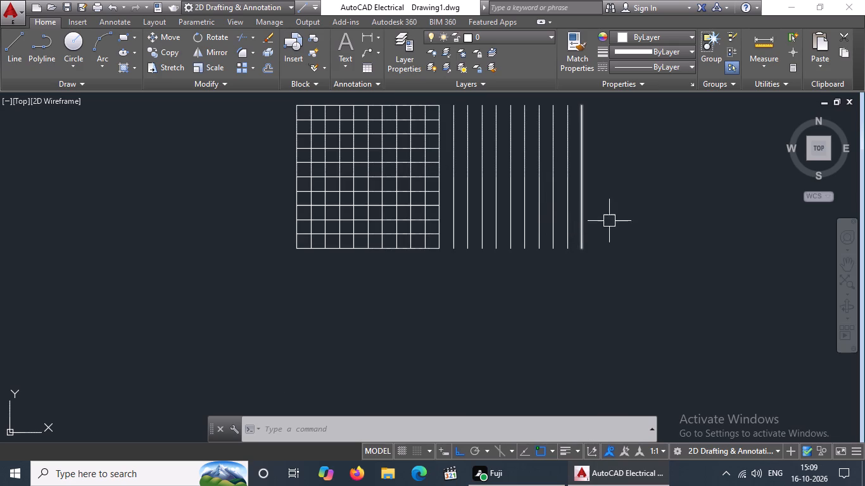
left_click(586, 236)
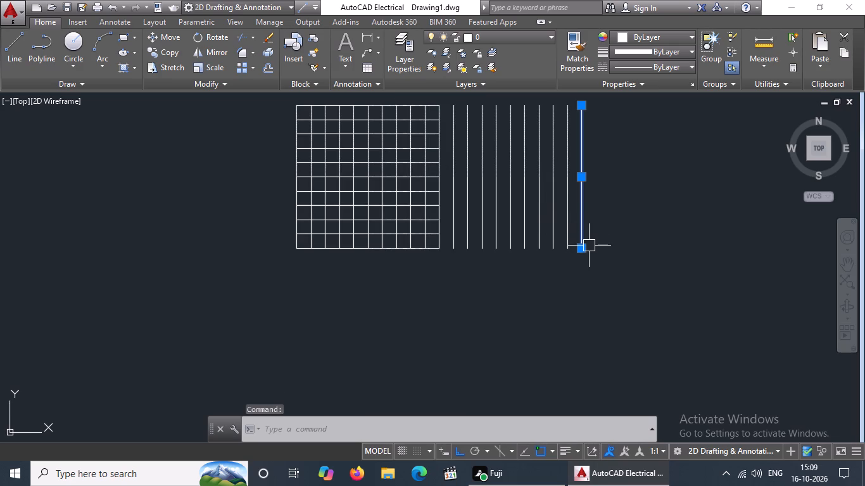
key("Delete")
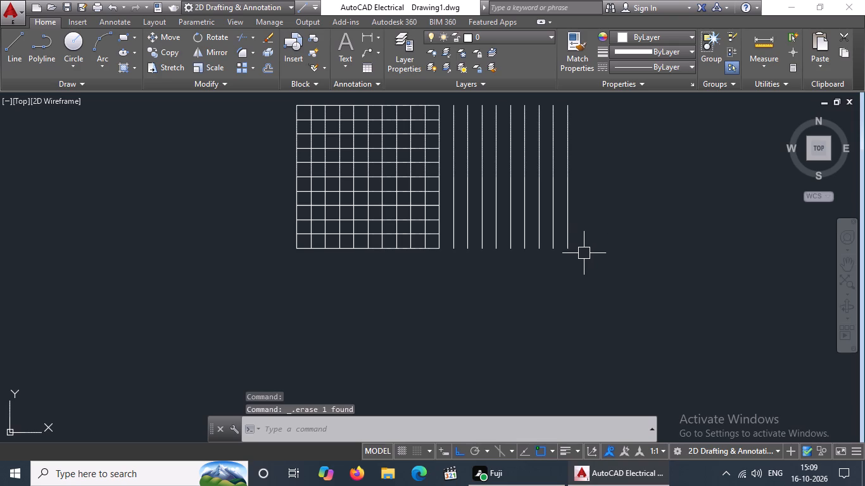
left_click(569, 246)
key("Delete")
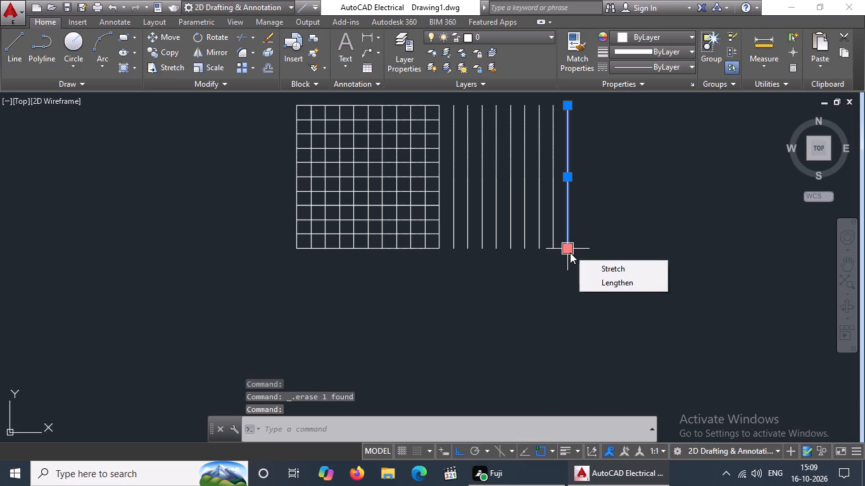
key("Delete")
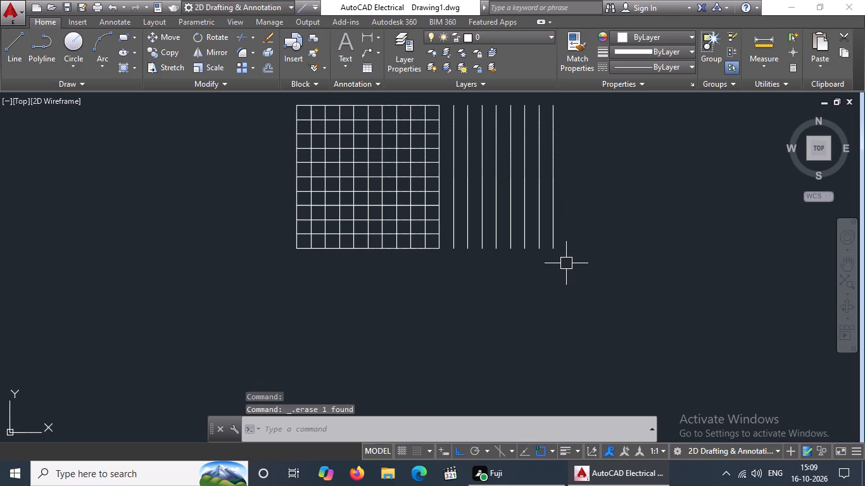
left_click(553, 232)
key("Delete")
left_click(538, 245)
key("Delete")
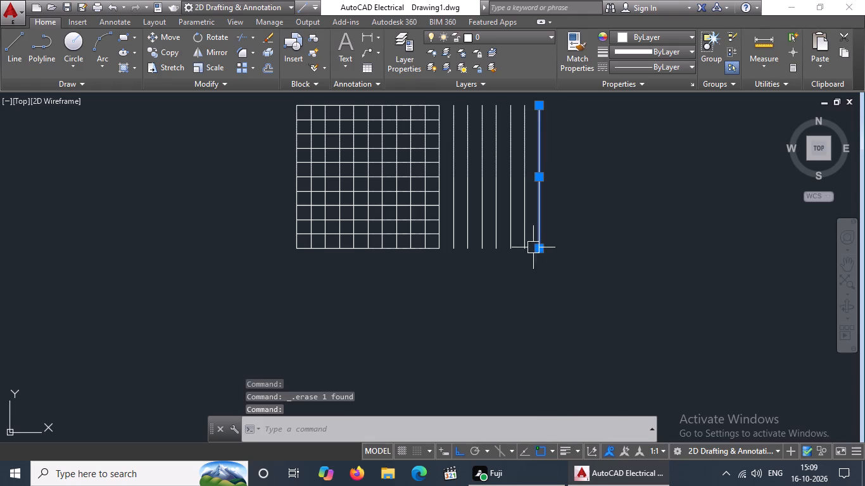
key("Delete")
left_click(526, 246)
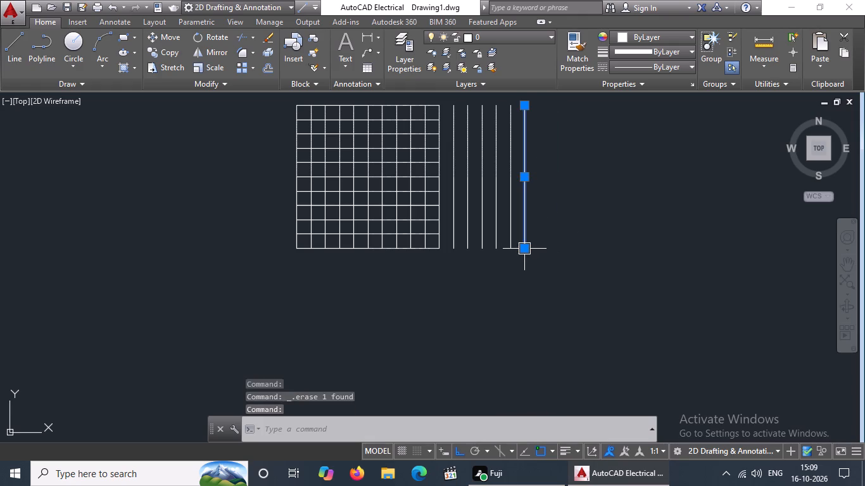
key("Delete")
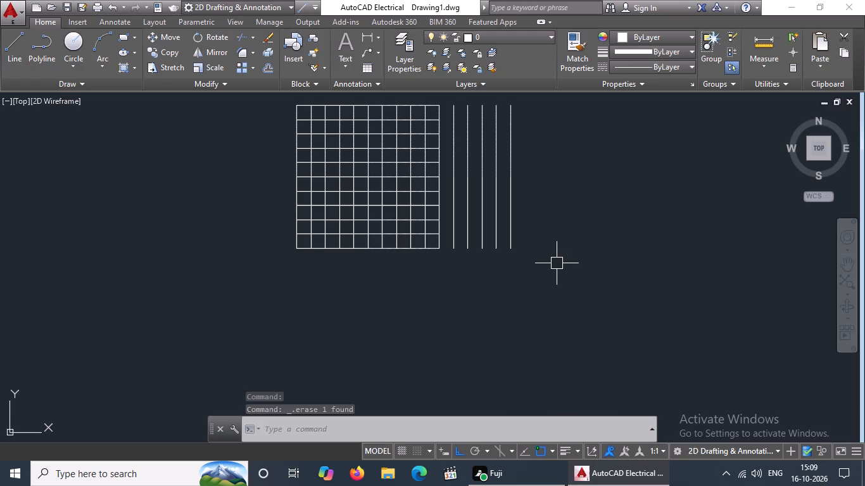
Erase the remaining five vertical lines right of the grid one at a time, leaving the grid's own right edge.
left_click(512, 231)
key("Delete")
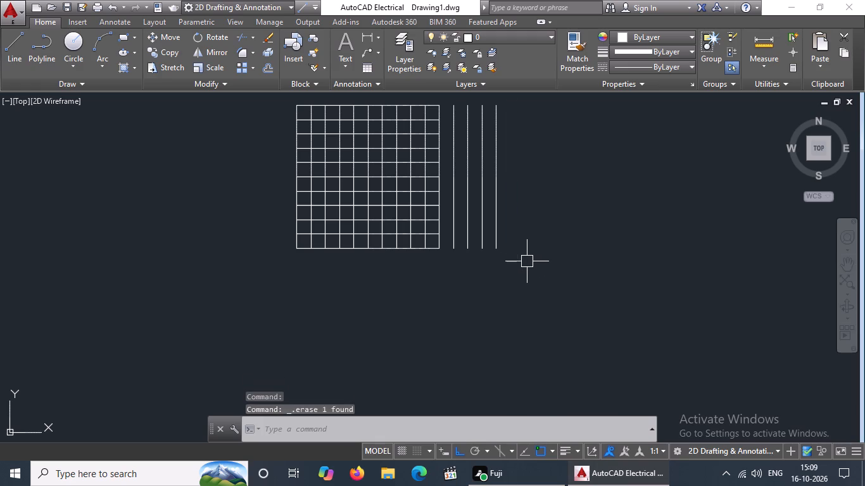
left_click(496, 238)
key("Delete")
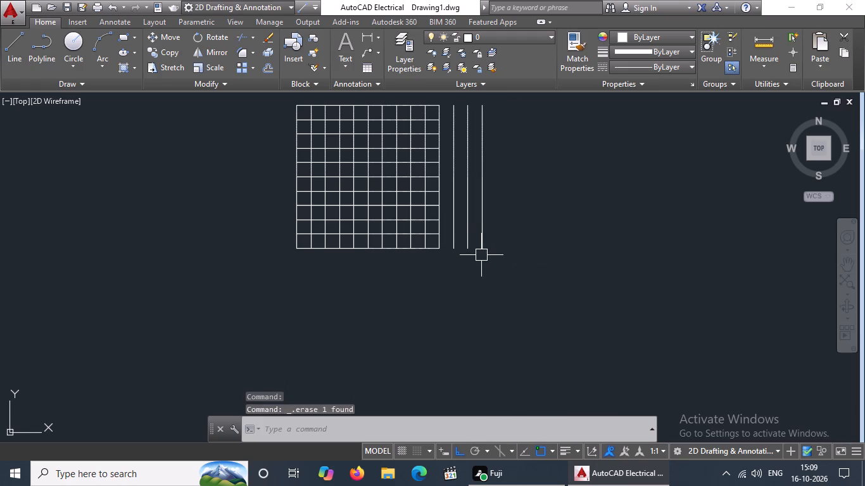
left_click(482, 244)
key("Delete")
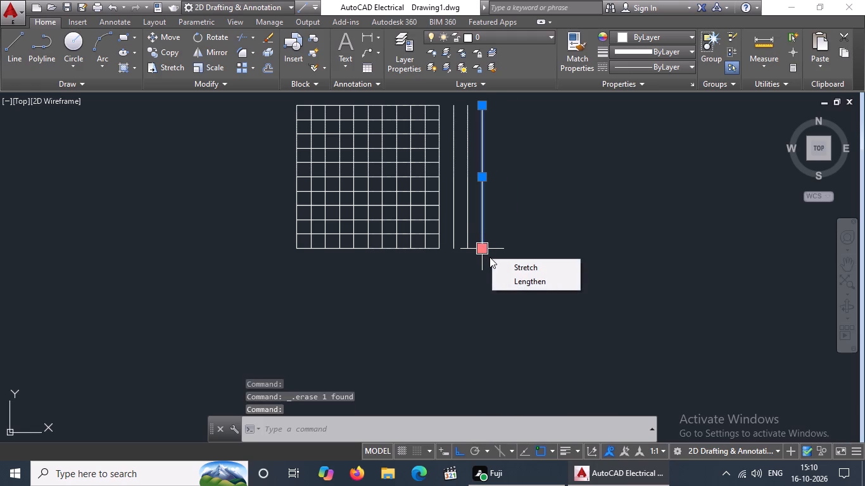
key("Delete")
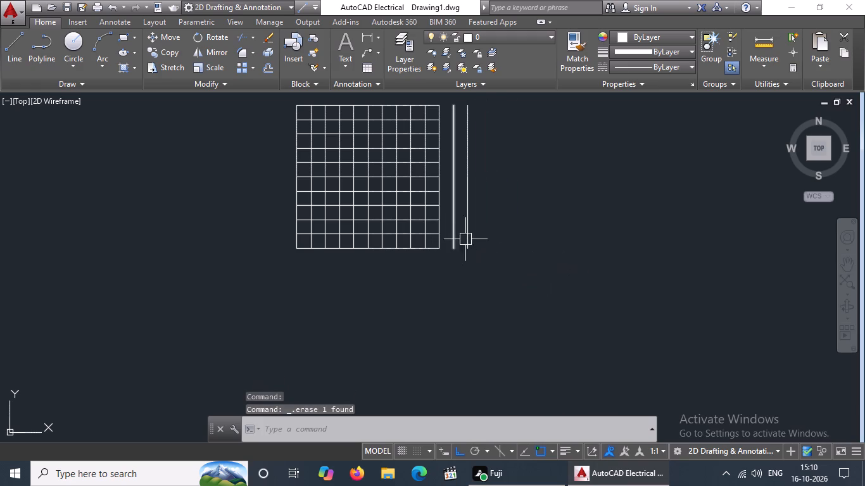
left_click(466, 244)
key("Delete")
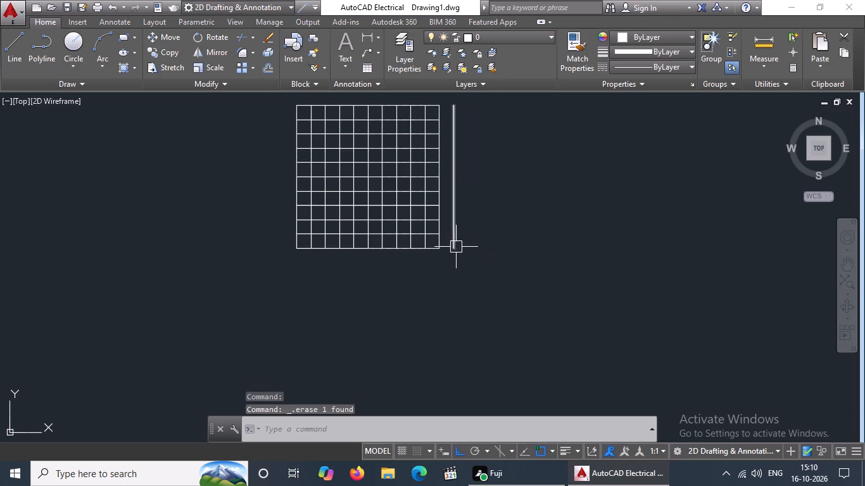
left_click(456, 247)
key("Delete")
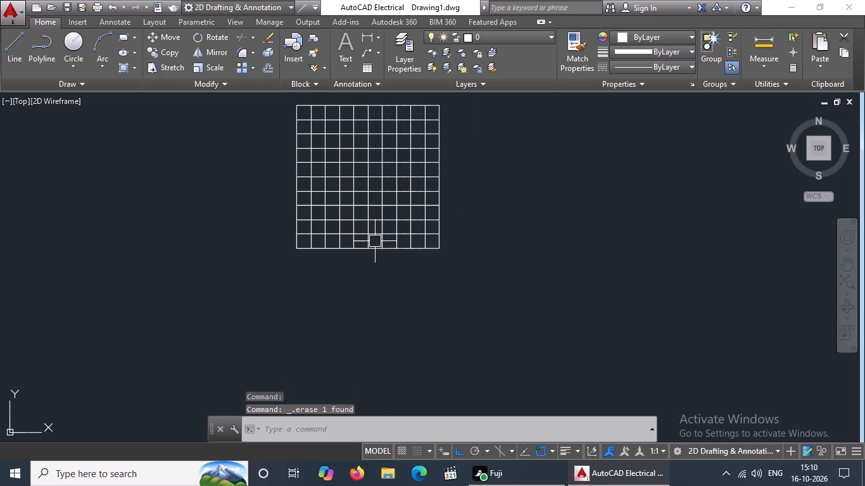
Erase the five topmost horizontal lines above the grid one at a time, working downward from the highest one.
middle_click_drag(376, 246, 376, 342)
scroll(355, 165, "down", 2)
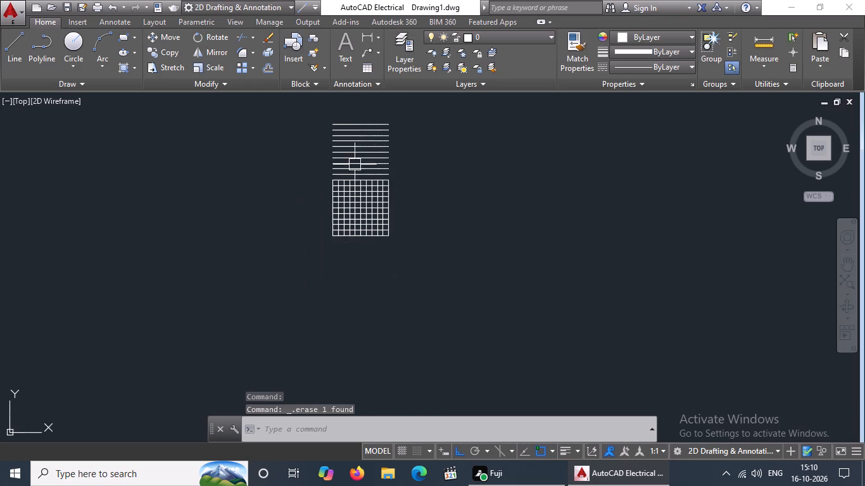
scroll(355, 118, "up", 2)
left_click(352, 132)
key("Delete")
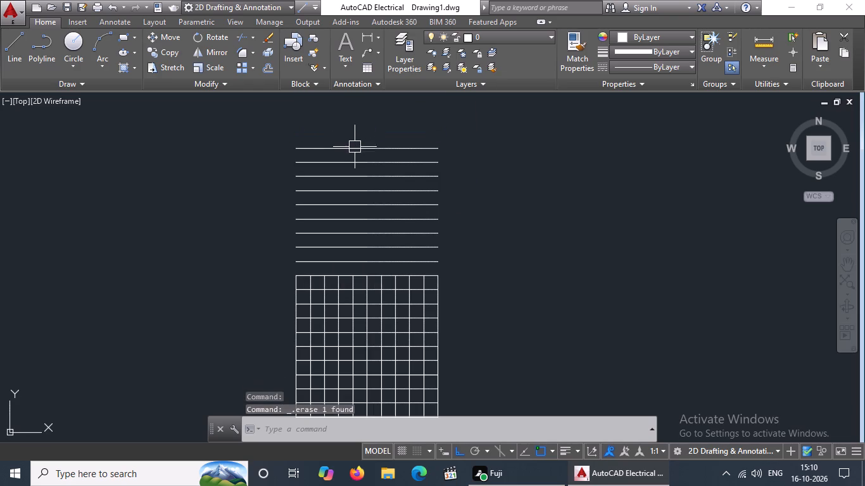
left_click(356, 149)
key("Delete")
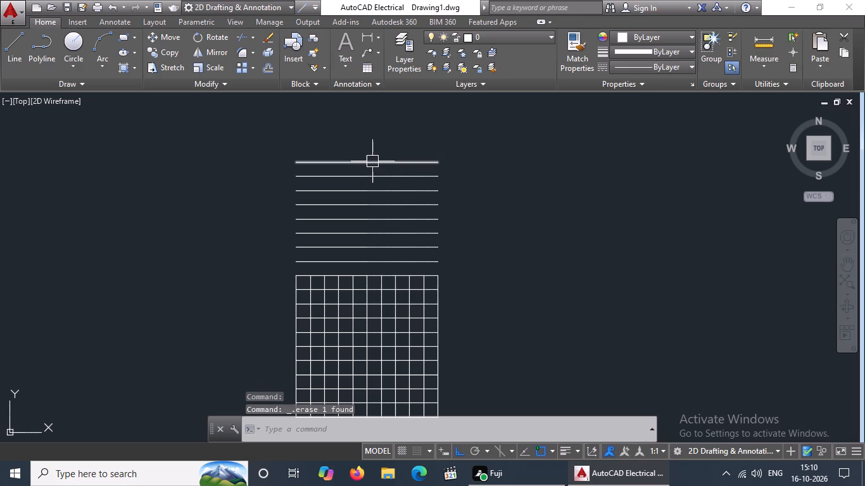
left_click(403, 162)
key("Delete")
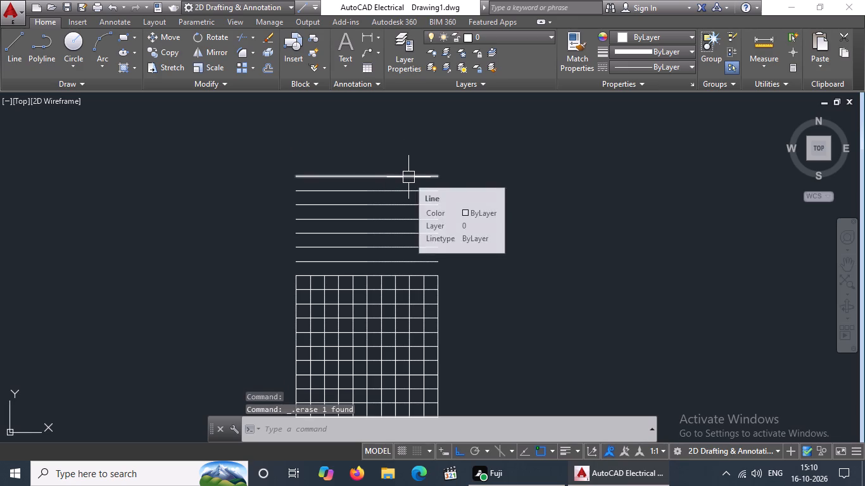
left_click(376, 174)
key("Delete")
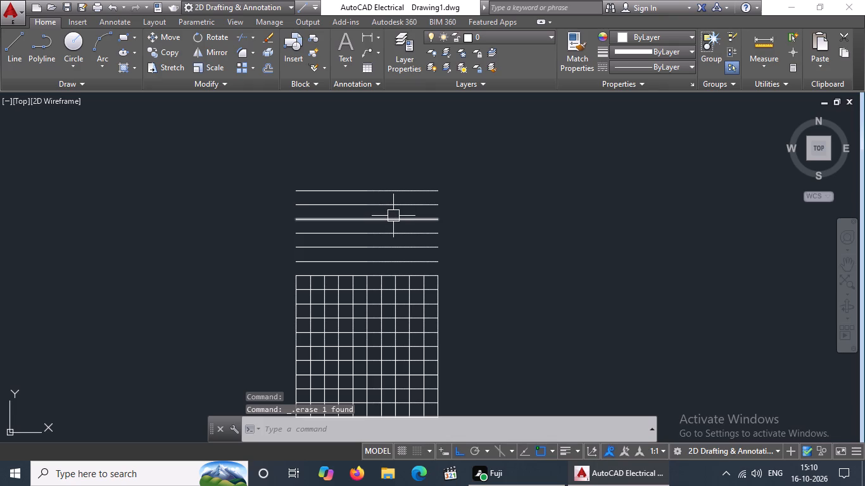
left_click(399, 192)
key("Delete")
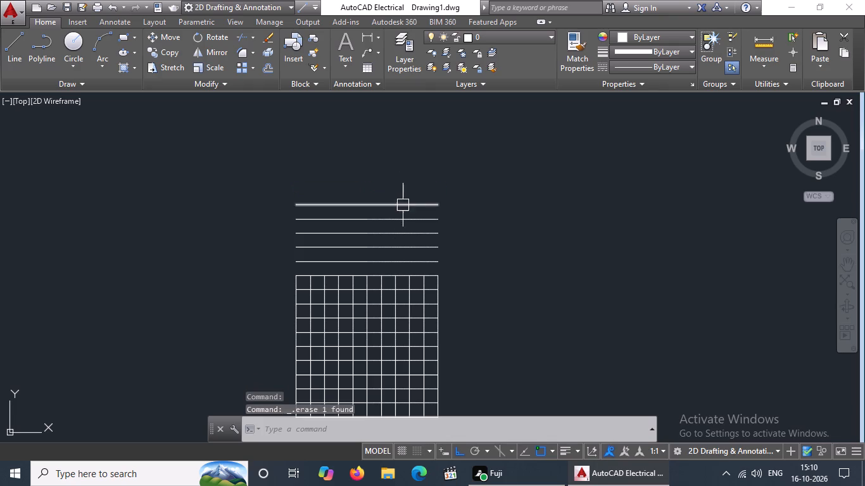
Erase the remaining five horizontal lines above the grid one at a time, leaving the grid's own top edge.
left_click(403, 205)
key("Delete")
left_click(409, 217)
key("Delete")
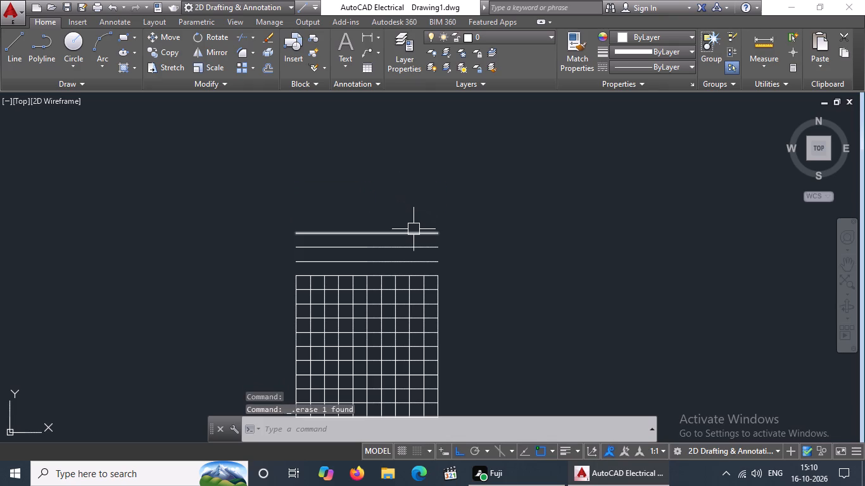
left_click(414, 232)
key("Delete")
left_click(416, 246)
key("Delete")
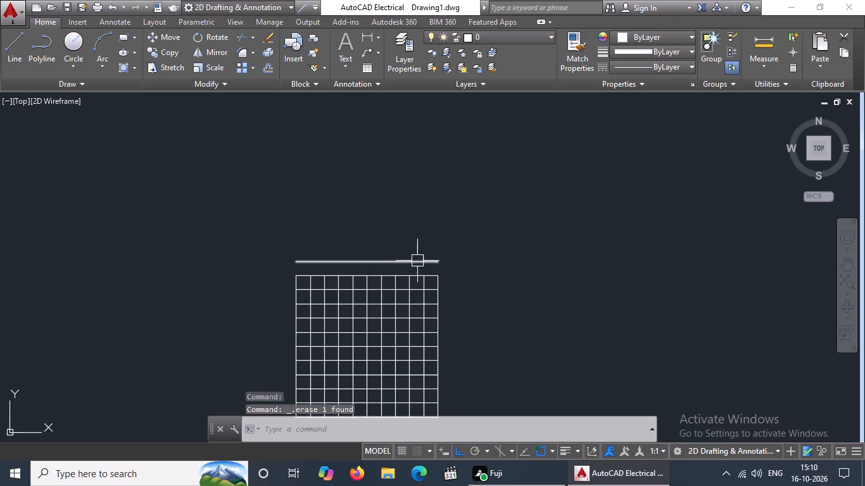
left_click(417, 261)
key("Delete")
Erase the square grid's bottom, right and top edge lines one at a time.
scroll(445, 267, "down", 1)
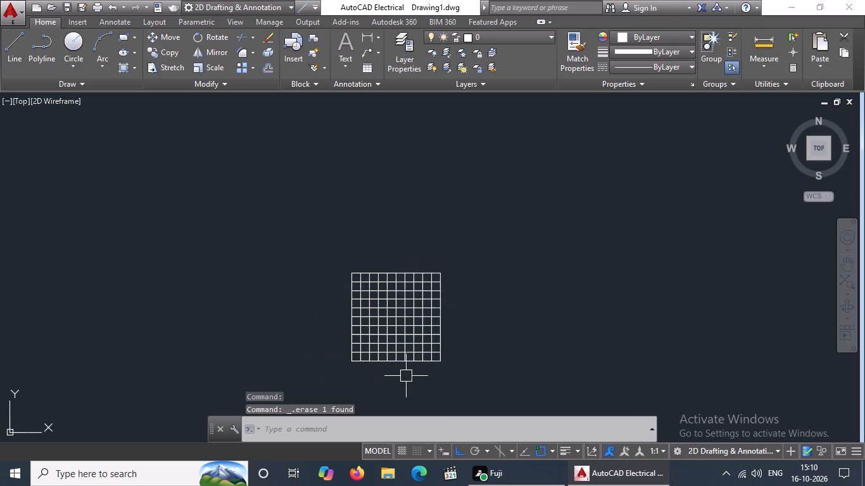
scroll(405, 375, "up", 2)
left_click(408, 340)
key("Delete")
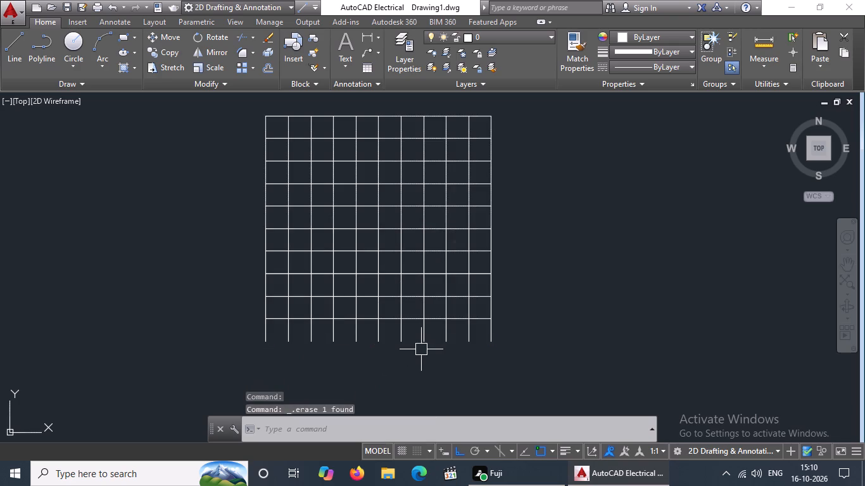
left_click(492, 328)
key("Delete")
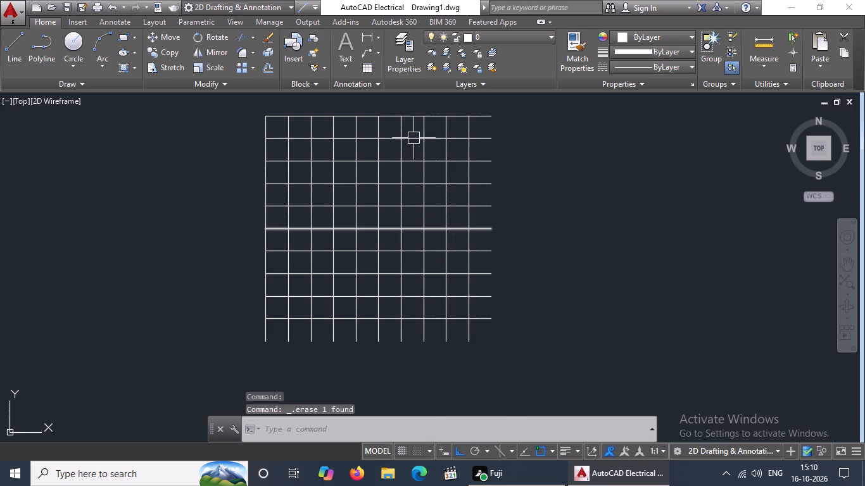
left_click(417, 115)
key("Delete")
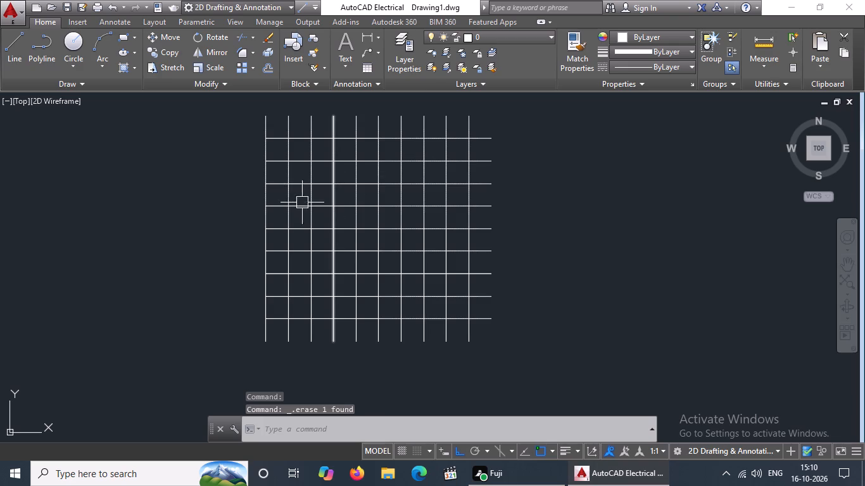
Erase the grid's left edge line.
left_click(268, 247)
key("Delete")
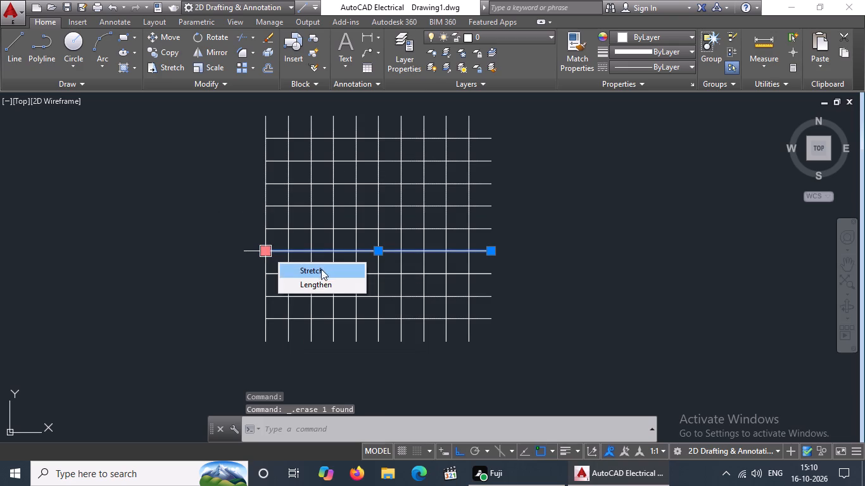
key("Delete")
left_click(268, 341)
key("Delete")
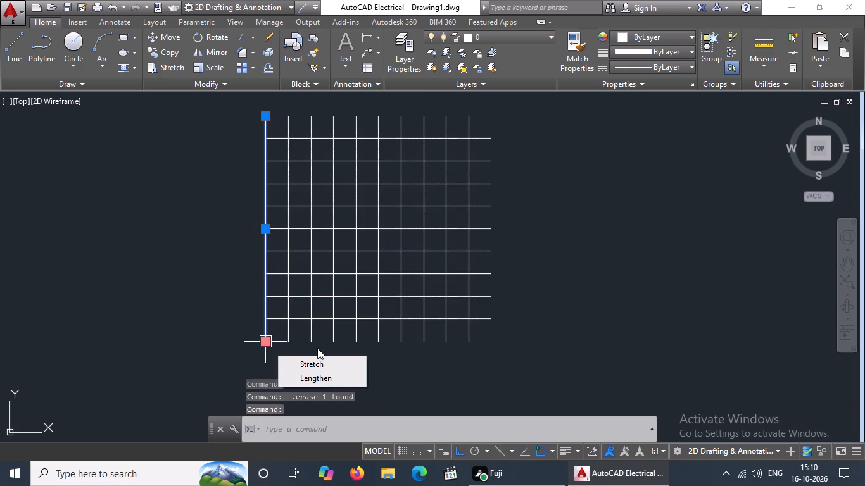
key("Delete")
key("Delete")
key("Delete")
key("Delete")
key("Delete")
key("Delete")
key("Delete")
key("Delete")
key("Delete")
key("Delete")
key("Delete")
key("Delete")
key("Delete")
key("Delete")
key("Delete")
key("Delete")
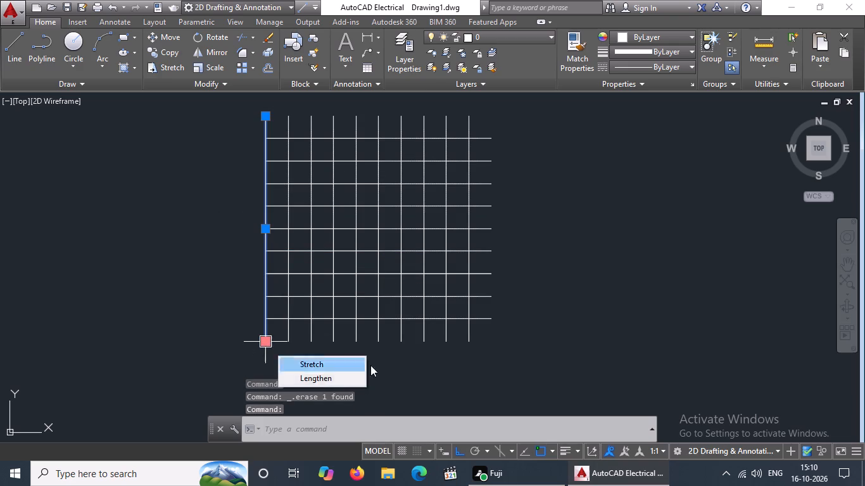
key("Delete")
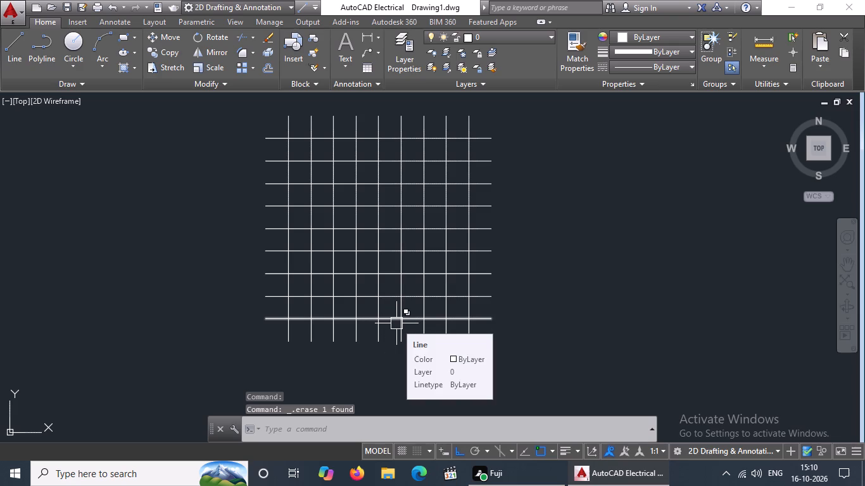
Trim the nine vertical line ends that project below the grid's lowest horizontal line, using all objects as cutting edges.
key("Escape")
type("TR")
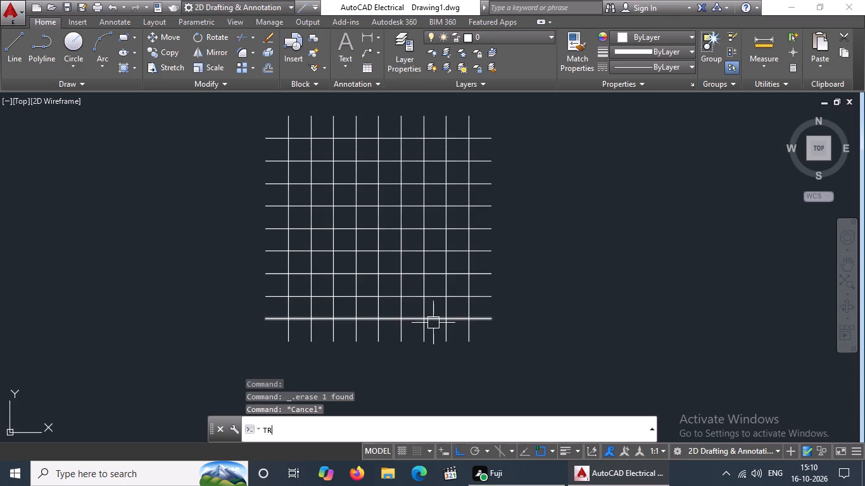
key("space")
key("space")
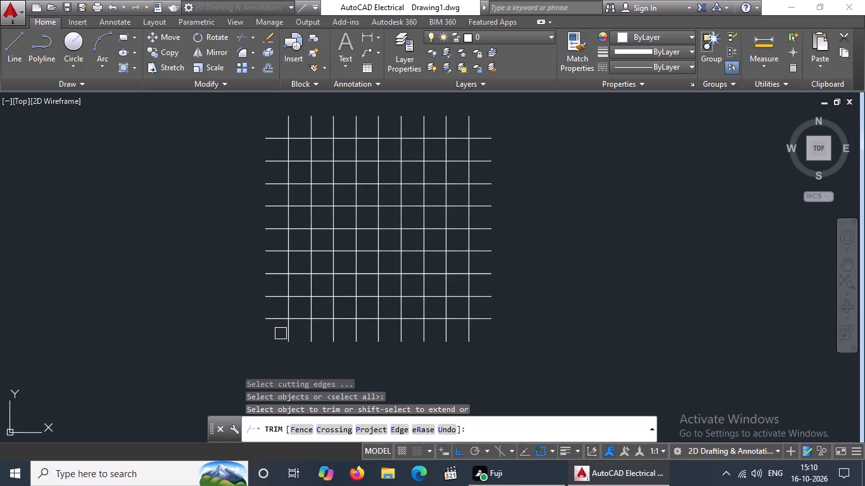
left_click(290, 332)
left_click(314, 338)
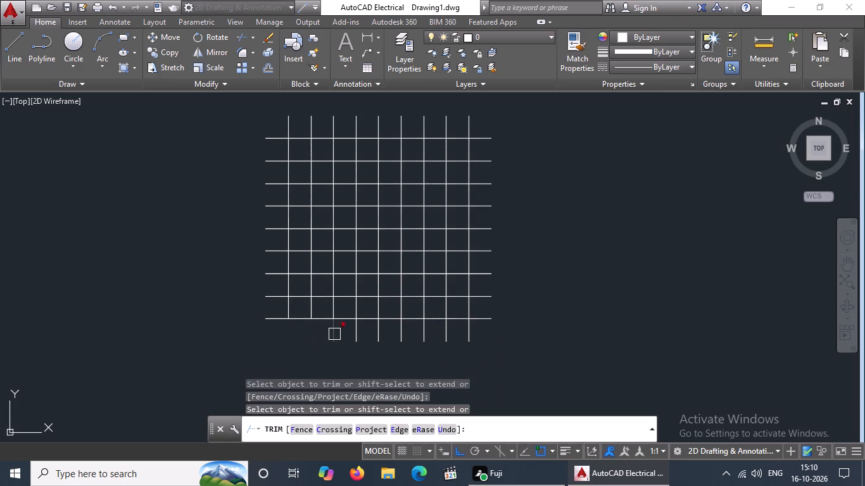
left_click(336, 334)
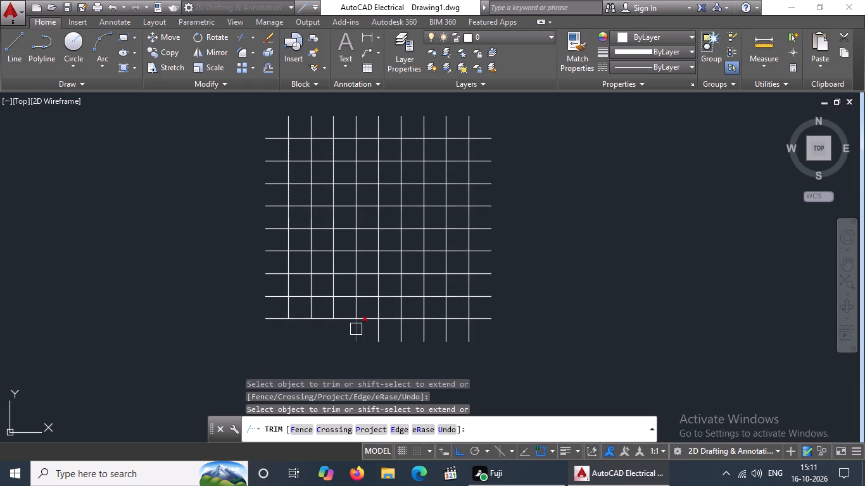
left_click(356, 329)
left_click(378, 333)
left_click_drag(396, 337, 407, 337)
left_click(423, 336)
left_click(445, 339)
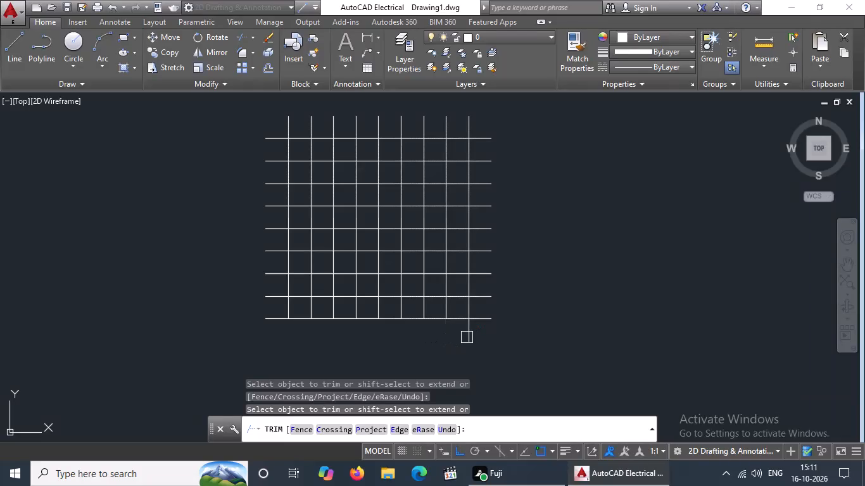
left_click(467, 335)
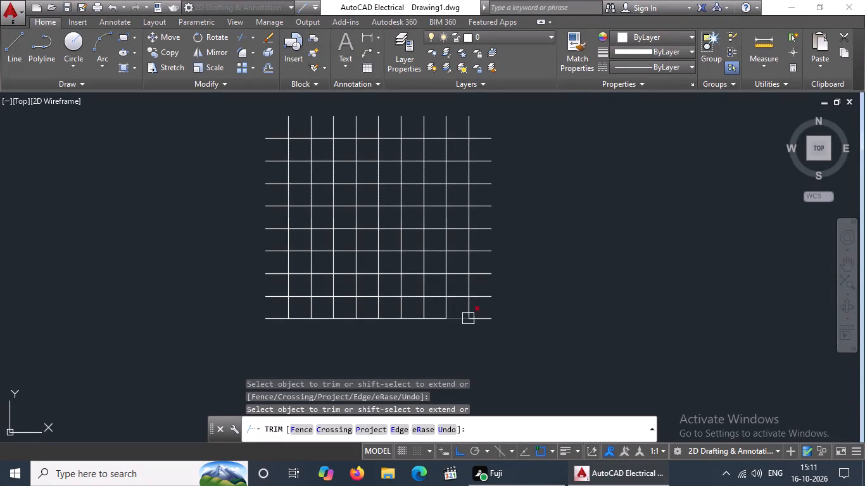
Trim the nine horizontal line ends projecting past the grid's rightmost vertical line, working upward.
left_click(484, 321)
left_click(481, 301)
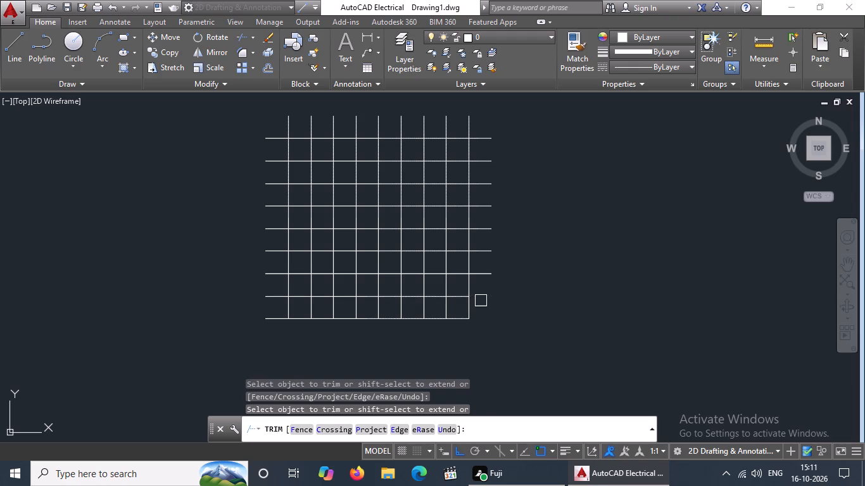
left_click(476, 275)
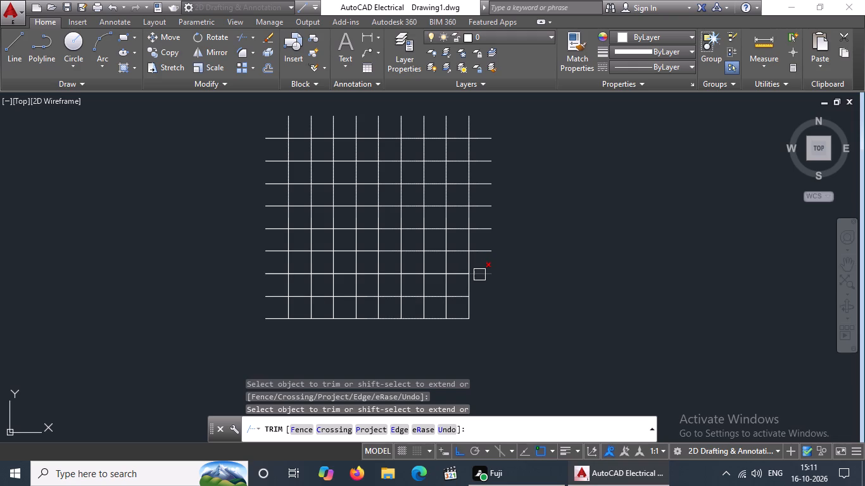
left_click(480, 277)
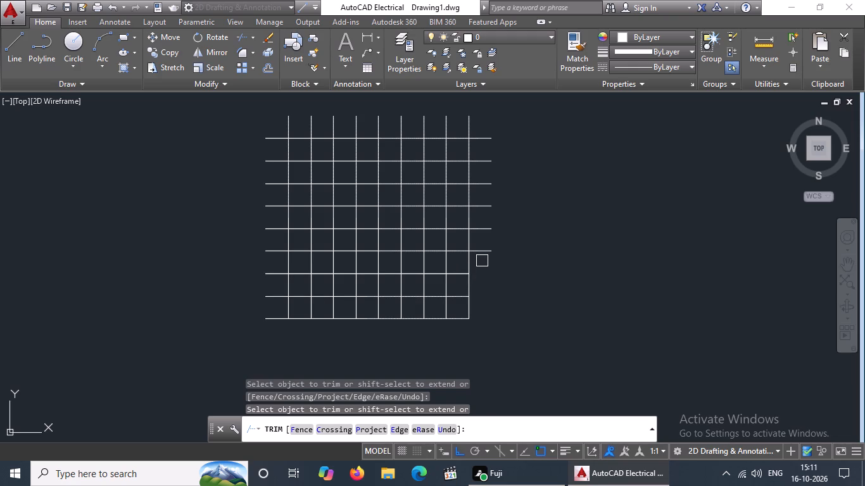
left_click(481, 255)
left_click(479, 228)
left_click(479, 211)
left_click(486, 187)
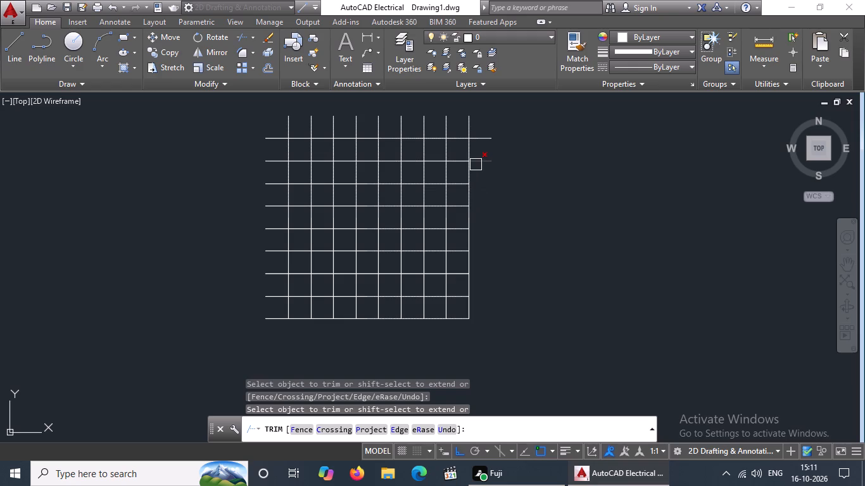
left_click(476, 164)
left_click_drag(475, 134, 475, 140)
Trim the three rightmost vertical line ends projecting above the grid's top horizontal line.
left_click(469, 128)
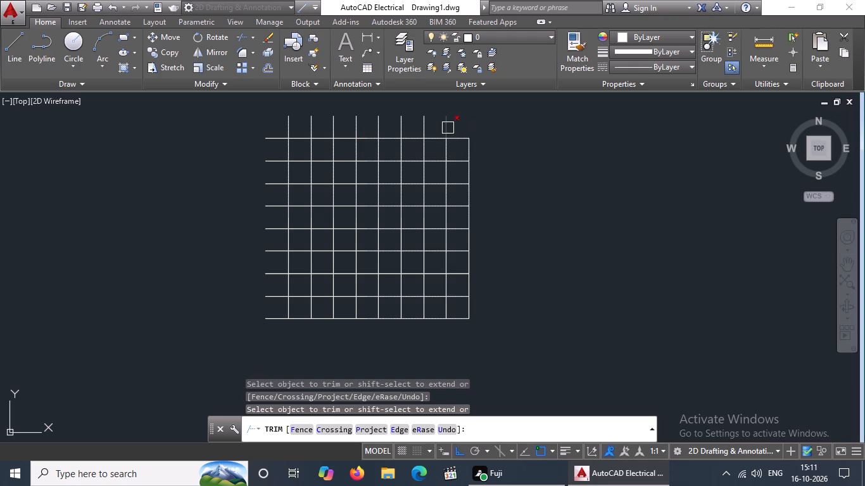
left_click(448, 128)
left_click(420, 131)
Trim the nine horizontal line ends projecting past the grid's leftmost vertical line, taking the top three together with a crossing window.
left_click(267, 318)
left_click(270, 297)
left_click(279, 277)
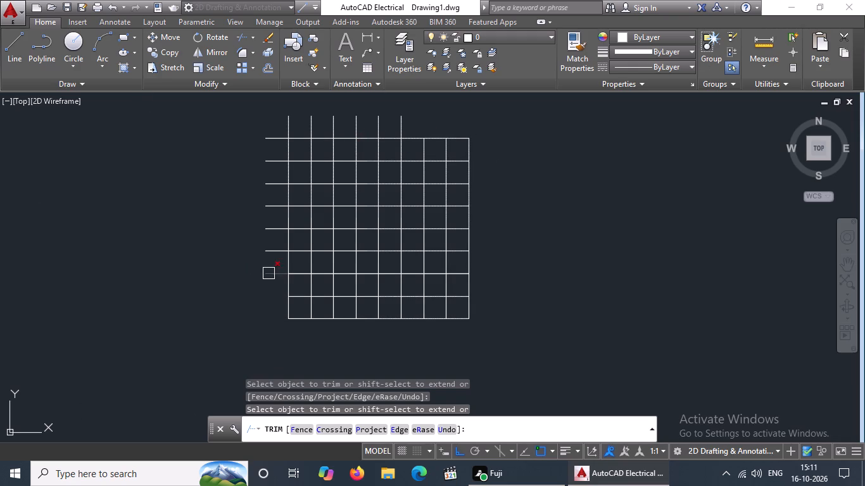
left_click(274, 278)
left_click(272, 247)
left_click(270, 228)
left_click(274, 208)
left_click_drag(265, 118, 266, 206)
left_click(277, 216)
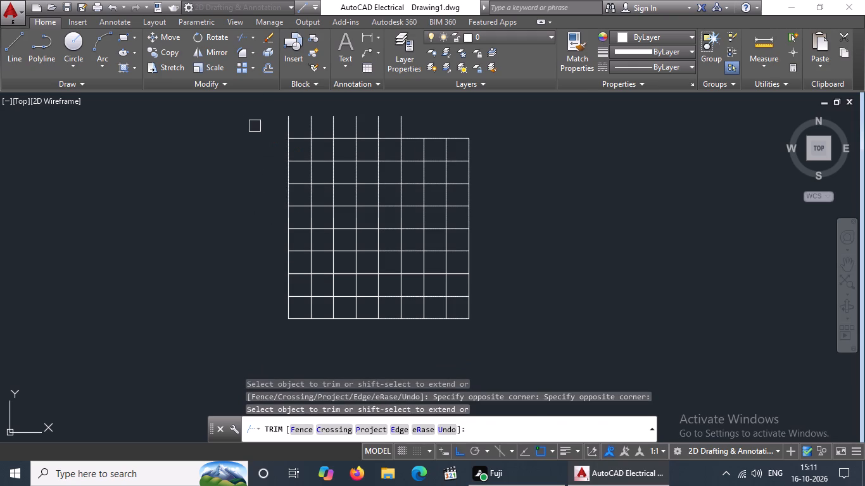
Trim the six remaining vertical line ends above the grid together with a crossing window, and end the Trim command.
left_click_drag(255, 122, 271, 119)
left_click(429, 121)
key("Escape")
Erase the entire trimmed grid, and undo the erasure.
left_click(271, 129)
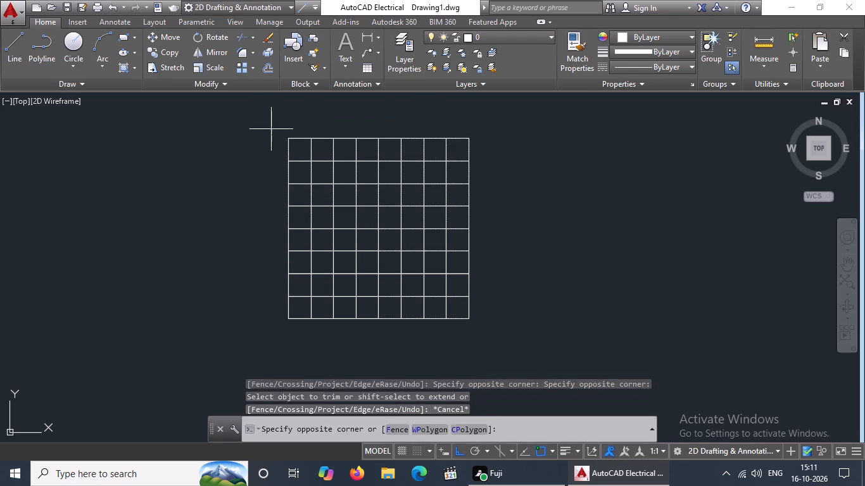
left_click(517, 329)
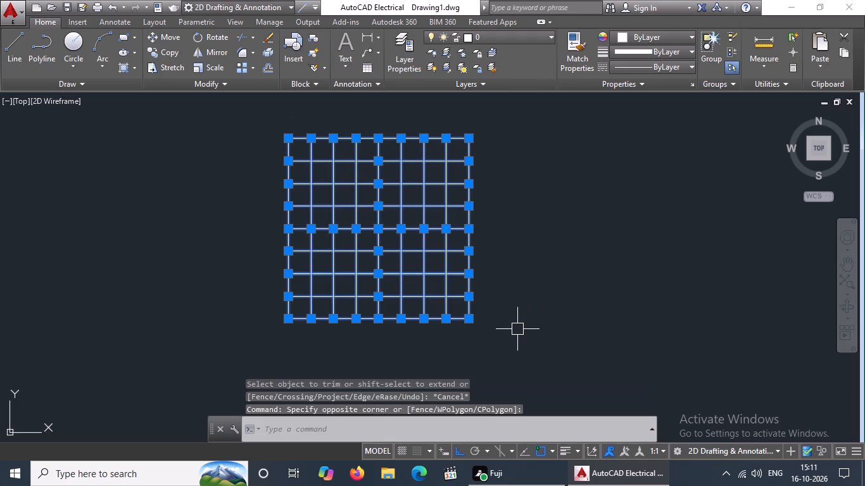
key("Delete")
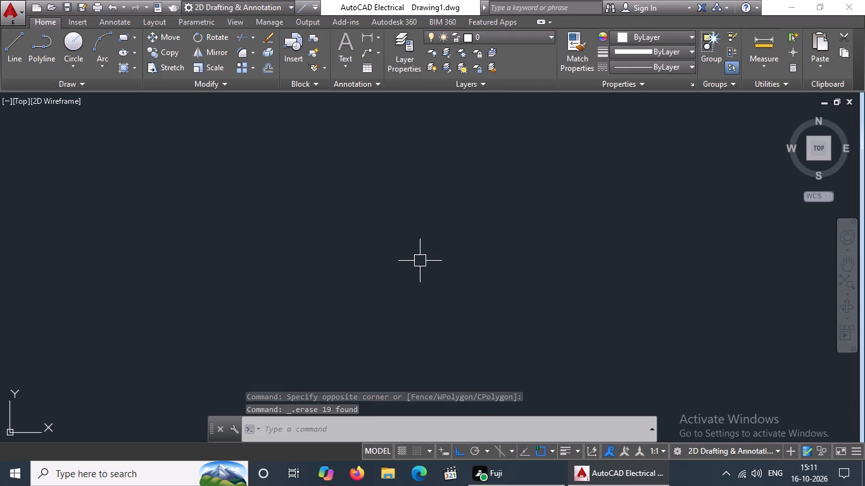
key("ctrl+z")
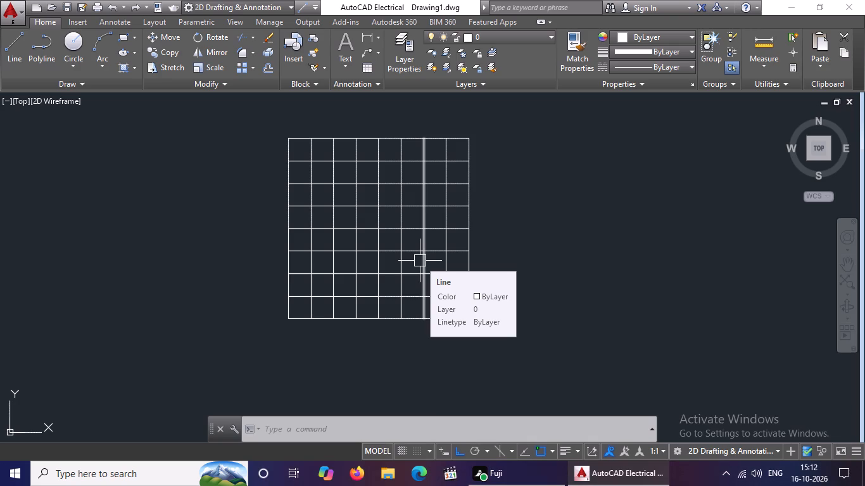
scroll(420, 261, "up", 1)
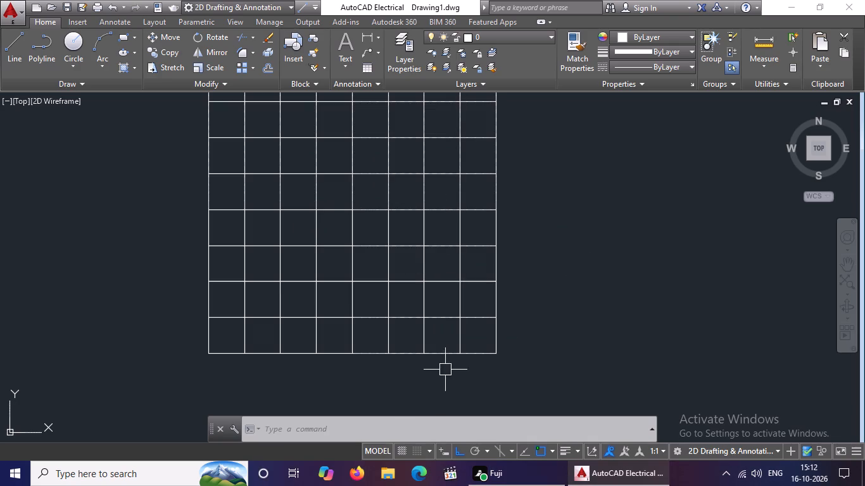
Erase the grid's four outer edge lines: bottom, leftmost, rightmost and top.
left_click(236, 358)
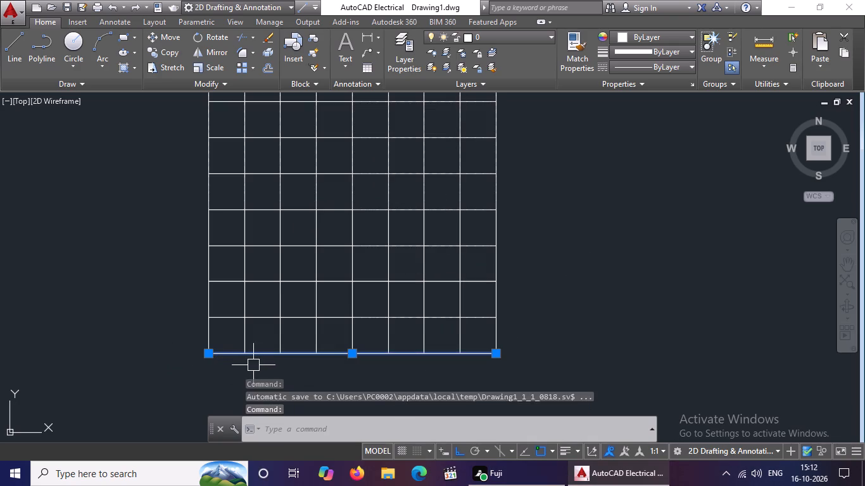
key("Delete")
left_click(205, 336)
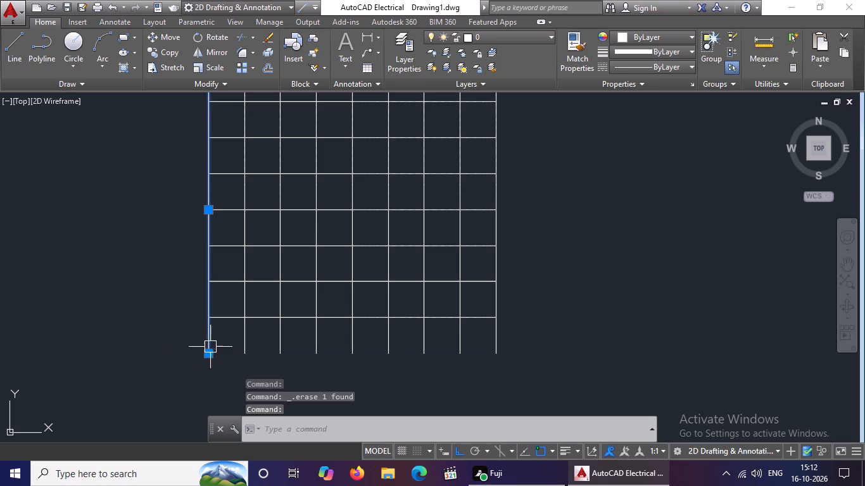
key("Delete")
left_click(494, 348)
key("Delete")
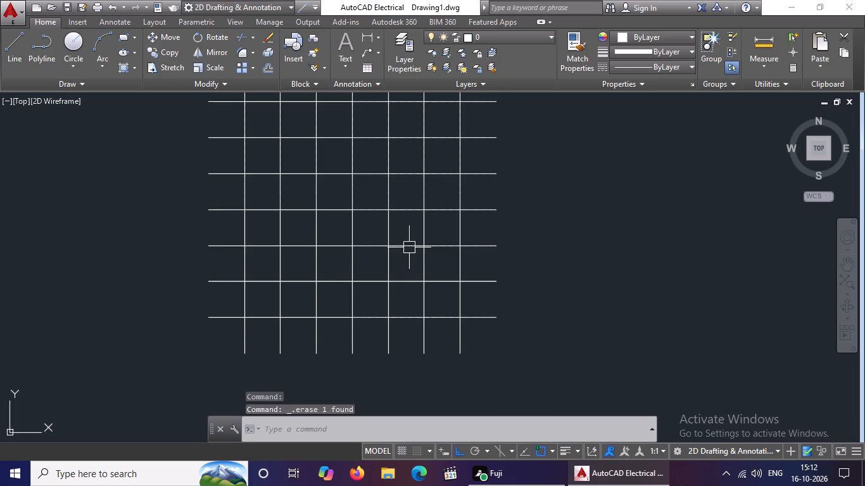
scroll(412, 246, "down", 2)
scroll(395, 175, "up", 2)
left_click(393, 175)
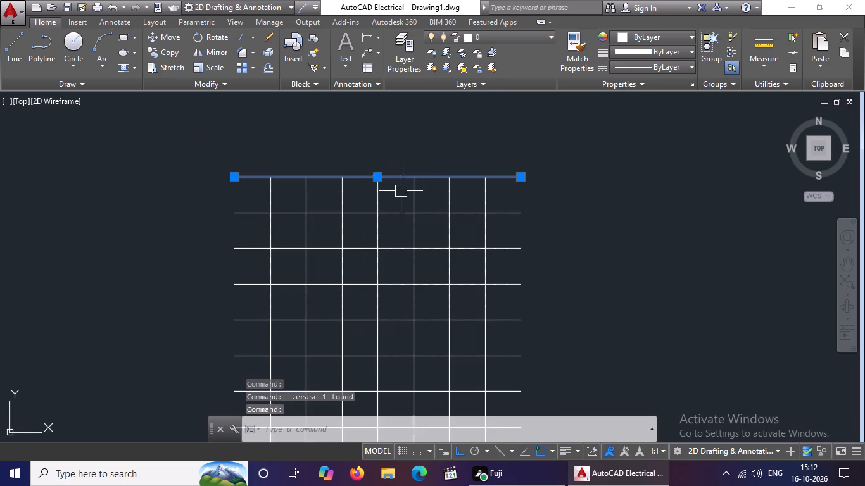
key("Delete")
Erase all the remaining grid lines together with a window selection.
left_click(171, 163)
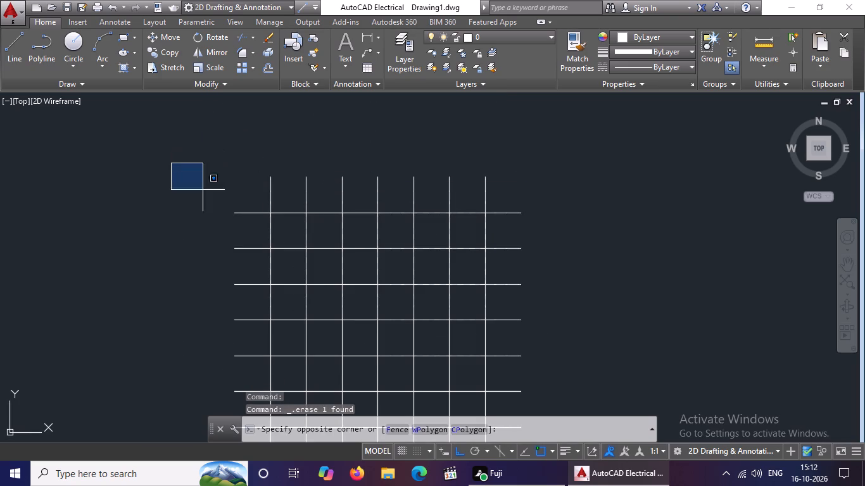
scroll(484, 330, "down", 4)
left_click(500, 355)
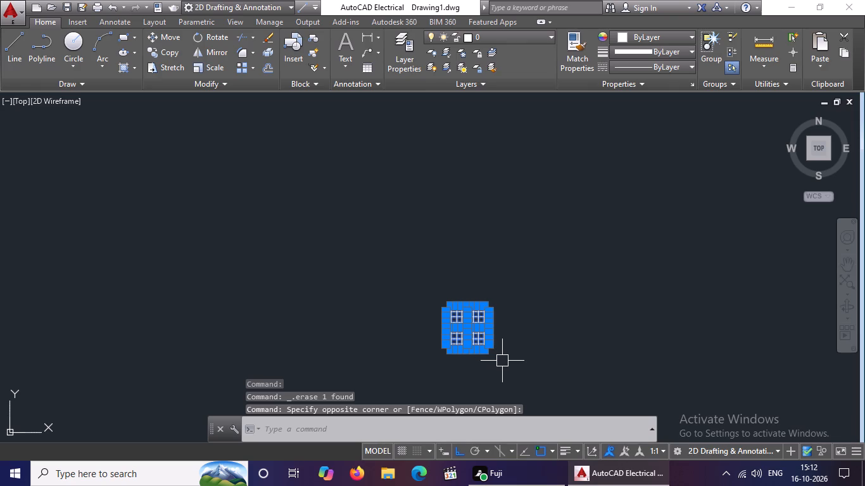
right_click(502, 361)
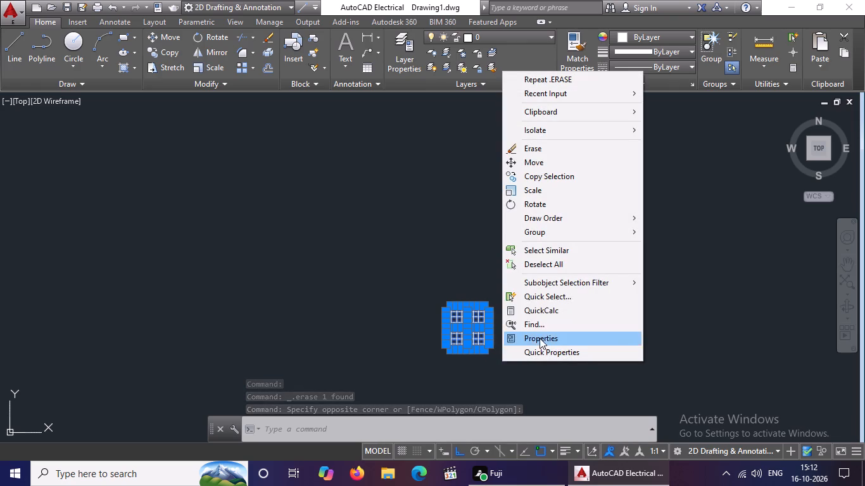
left_click(545, 148)
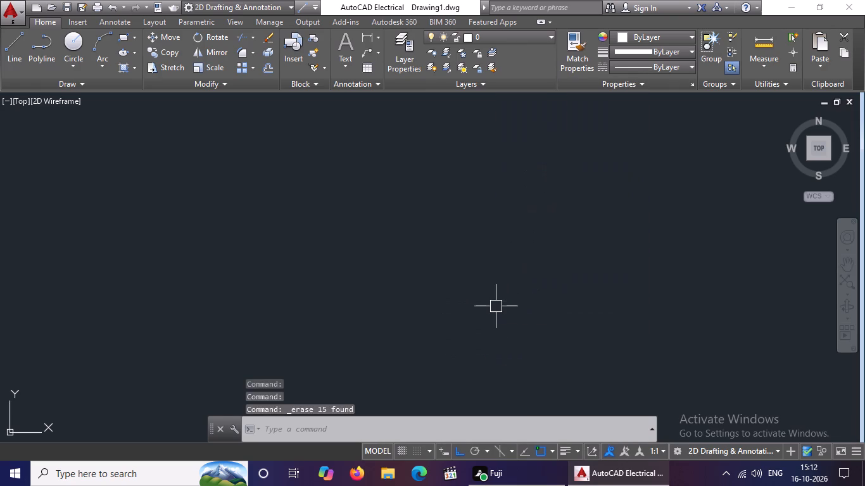
key("Escape")
key("Escape")
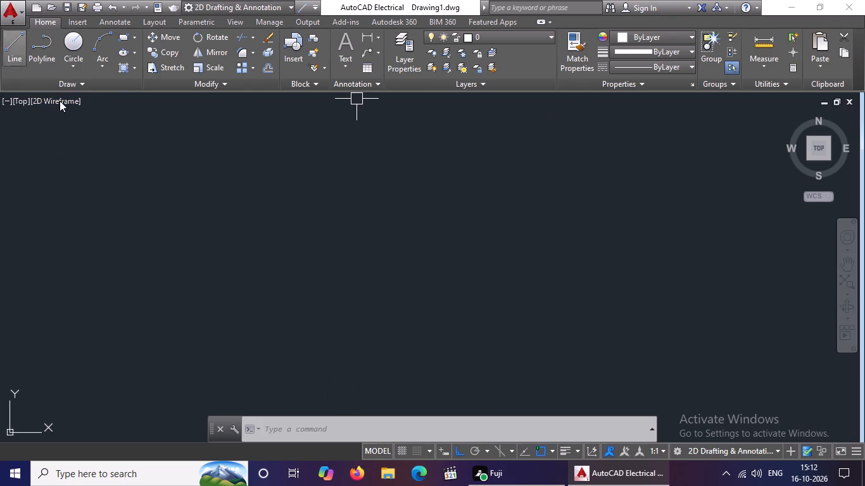
Draw a closed rectangle of four lines, 10 inches wide and 11 inches high, in the upper-left part of the empty drawing area.
key("l")
key("Return")
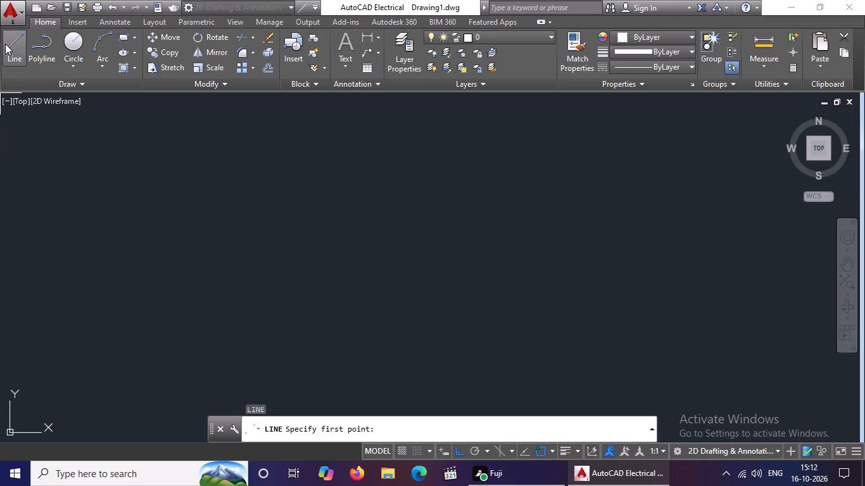
left_click(97, 152)
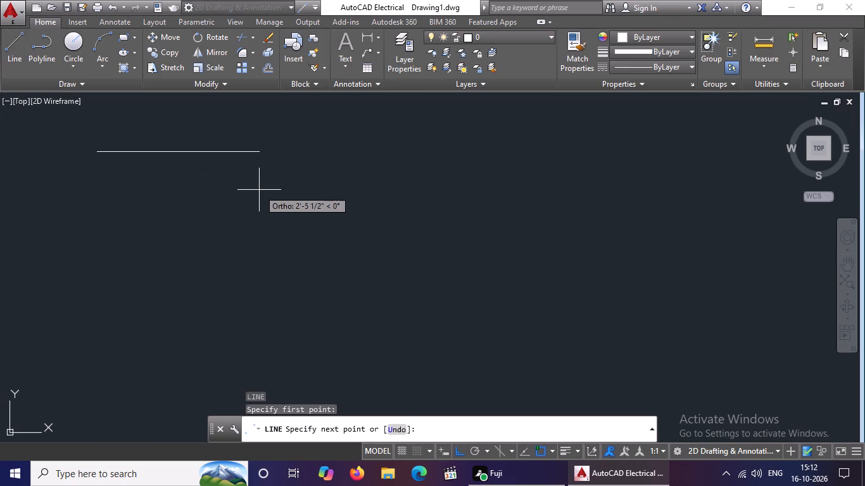
key("1")
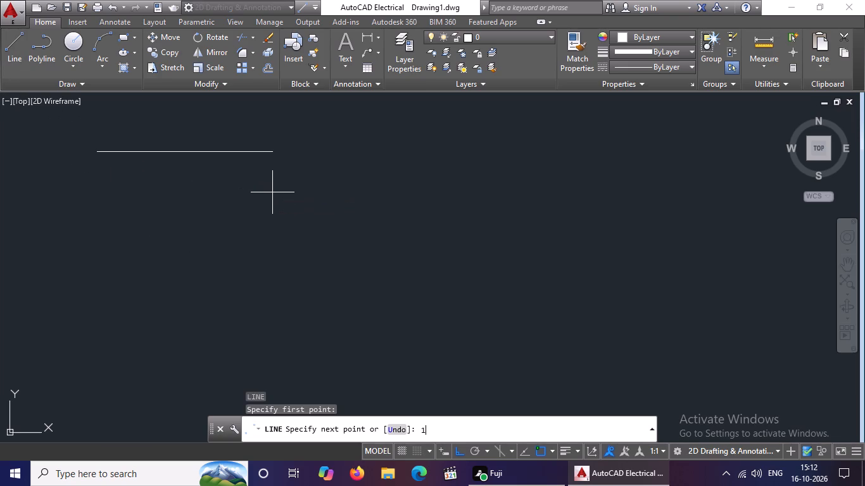
key("0")
key("Return")
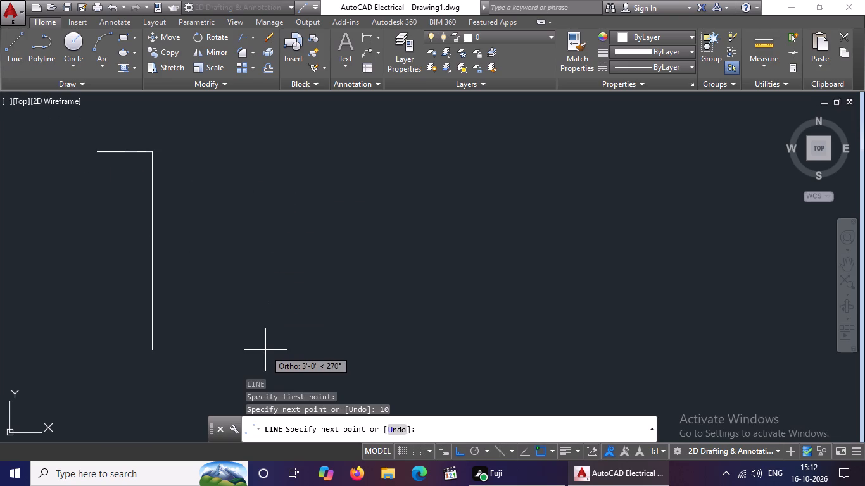
type("11")
key("Return")
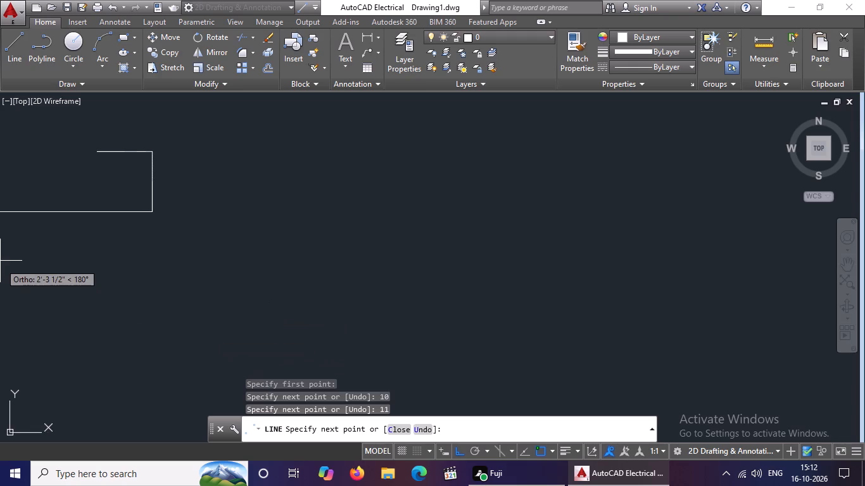
key("1")
key("0")
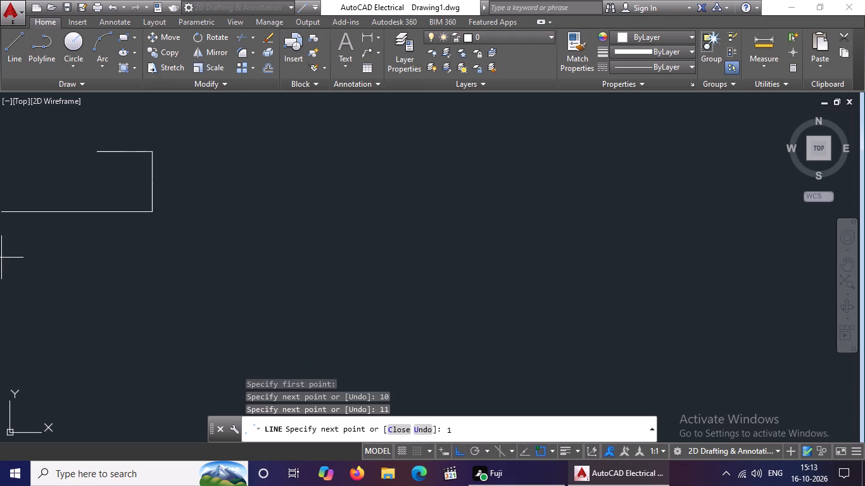
key("Return")
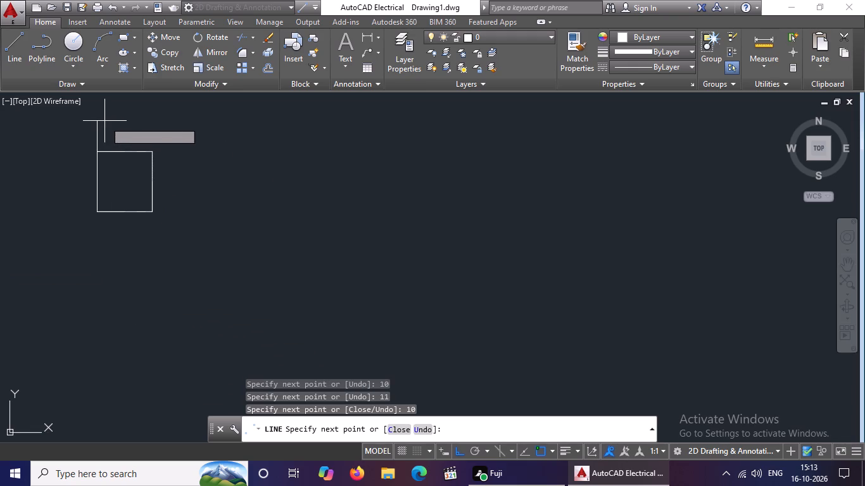
type("11")
key("Return")
key("Return")
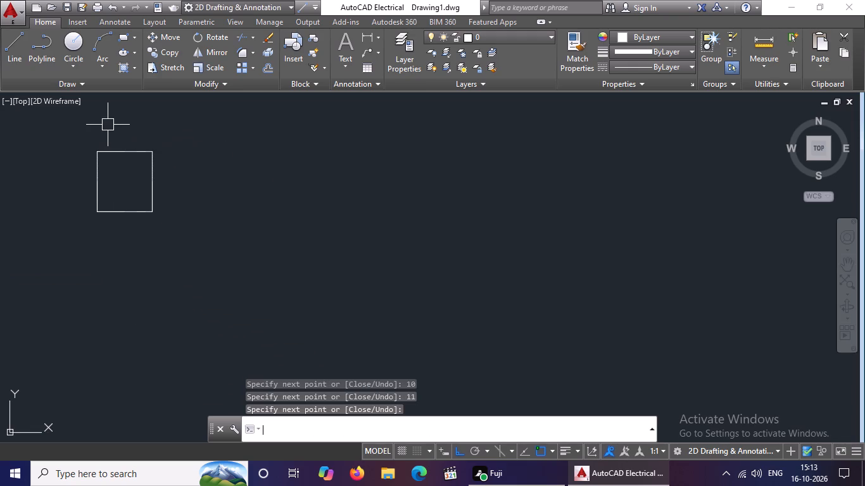
key("Escape")
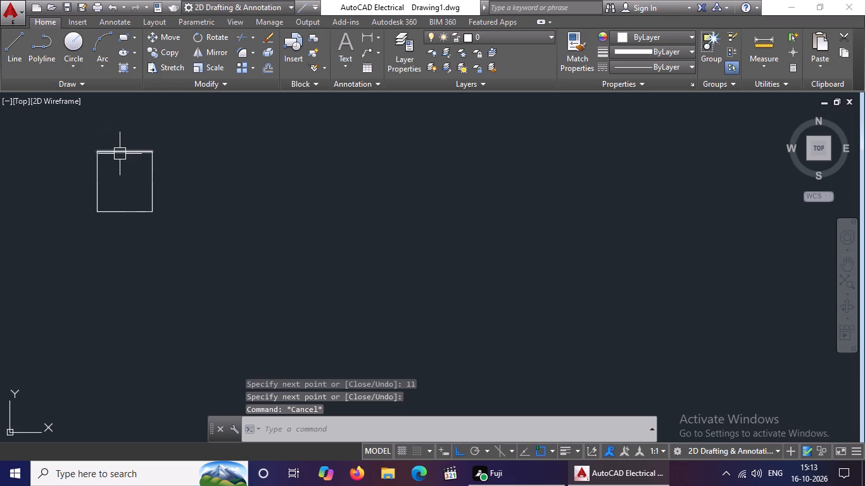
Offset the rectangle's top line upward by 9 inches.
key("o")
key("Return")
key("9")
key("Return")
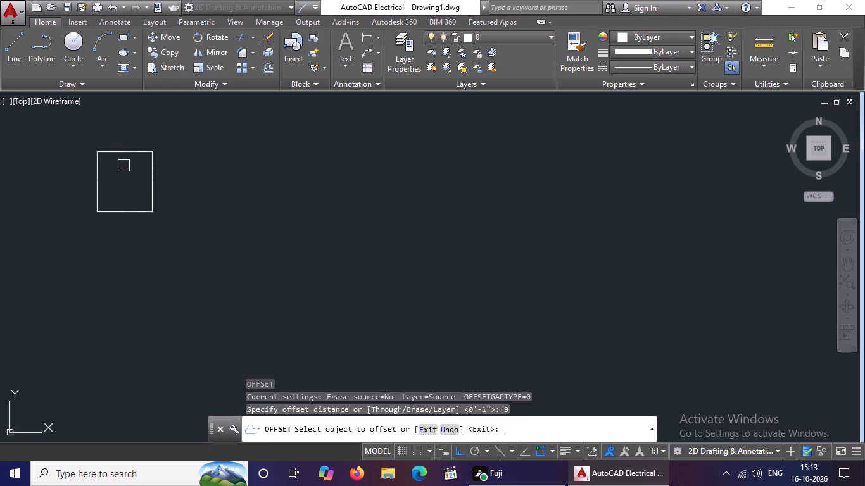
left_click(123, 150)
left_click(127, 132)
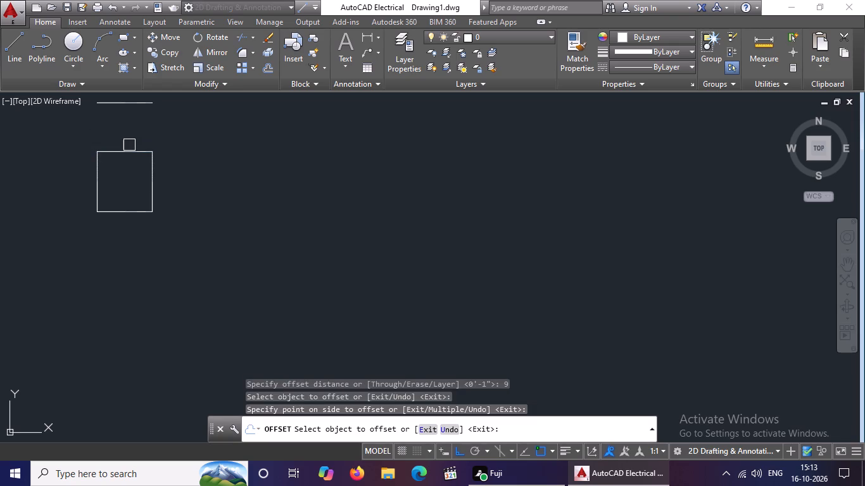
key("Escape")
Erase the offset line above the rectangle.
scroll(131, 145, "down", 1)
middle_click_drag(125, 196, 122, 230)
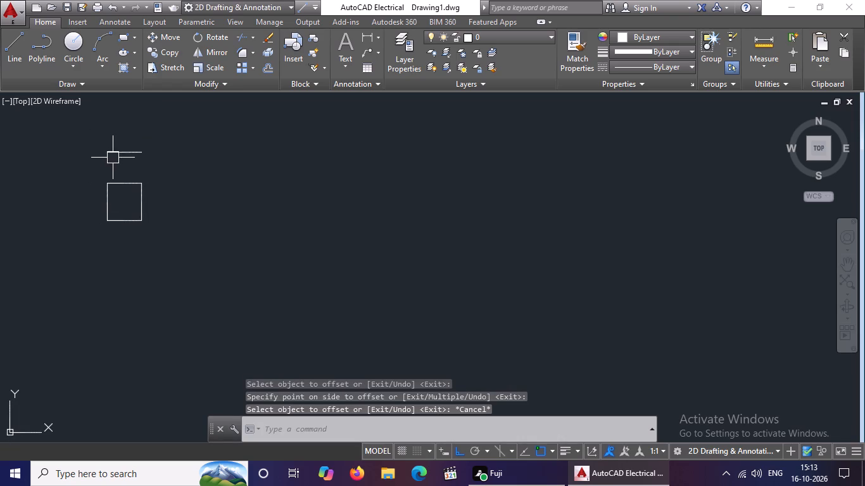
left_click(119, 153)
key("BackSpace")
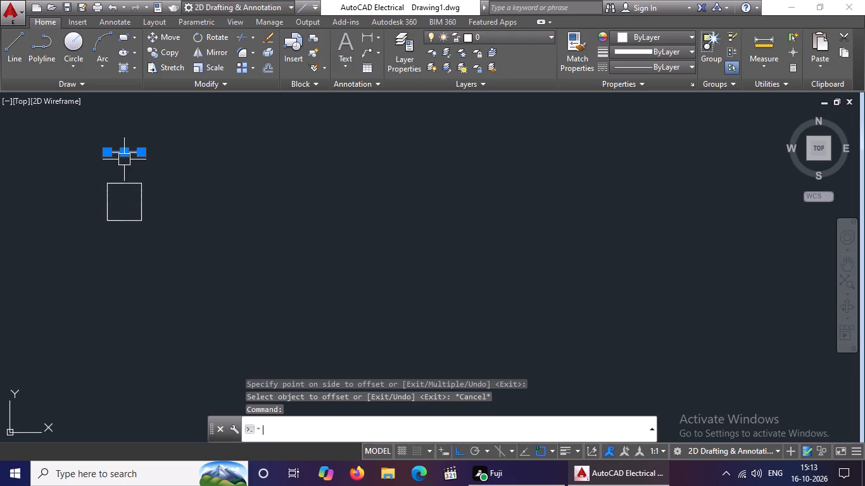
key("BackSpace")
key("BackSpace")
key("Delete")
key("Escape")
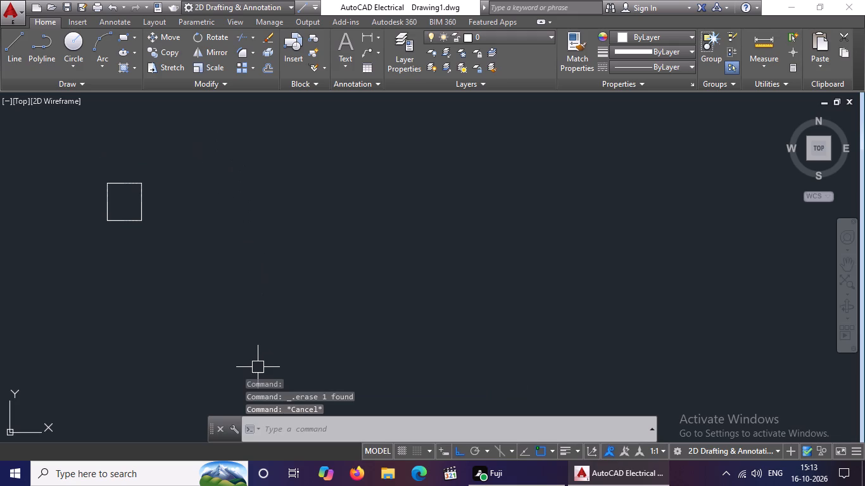
Offset the rectangle's bottom, left, top and right lines outward by 0.9 inches each.
key("o")
key("Return")
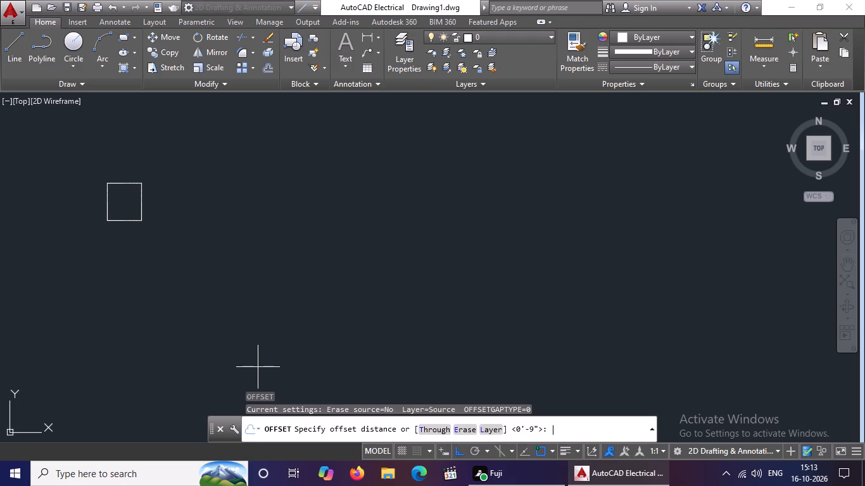
type("0.9")
key("Return")
left_click(126, 220)
left_click(122, 267)
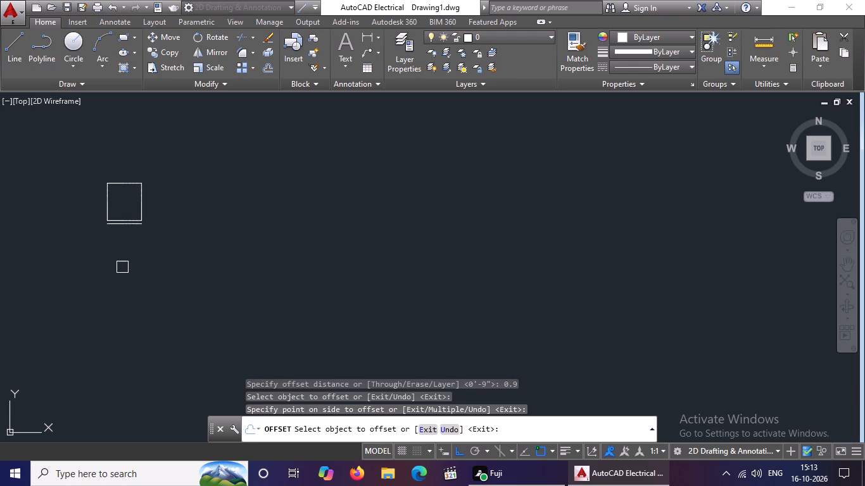
left_click_drag(108, 204, 87, 207)
left_click_drag(4, 206, 23, 197)
left_click(132, 187)
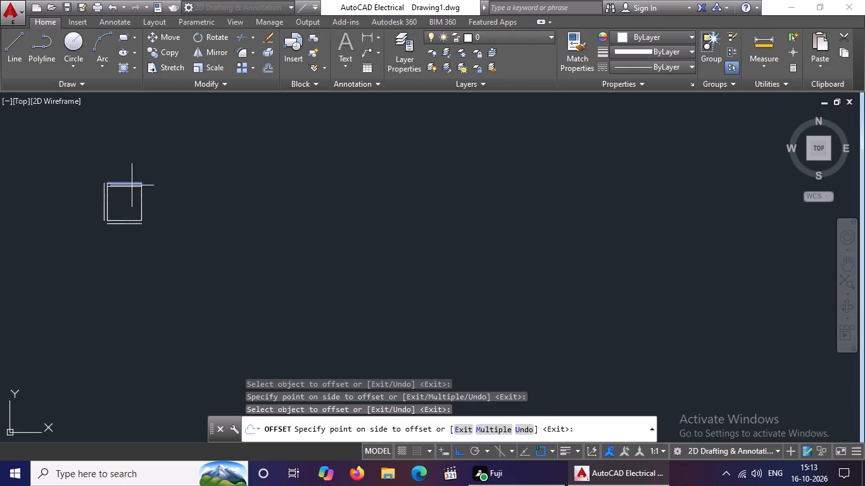
left_click(127, 153)
left_click_drag(141, 202, 161, 202)
left_click(319, 221)
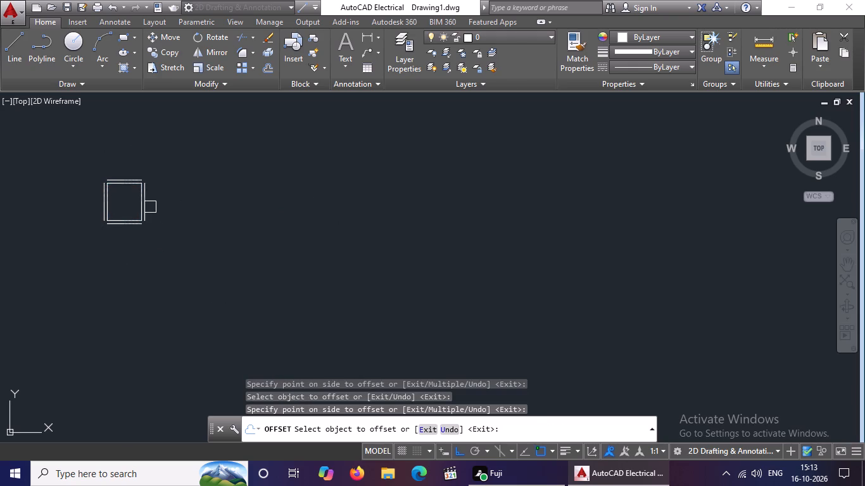
scroll(104, 188, "up", 2)
key("Escape")
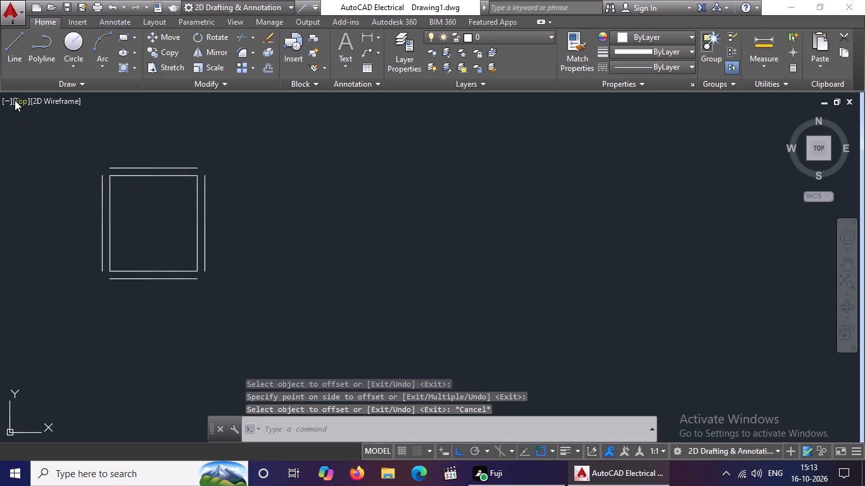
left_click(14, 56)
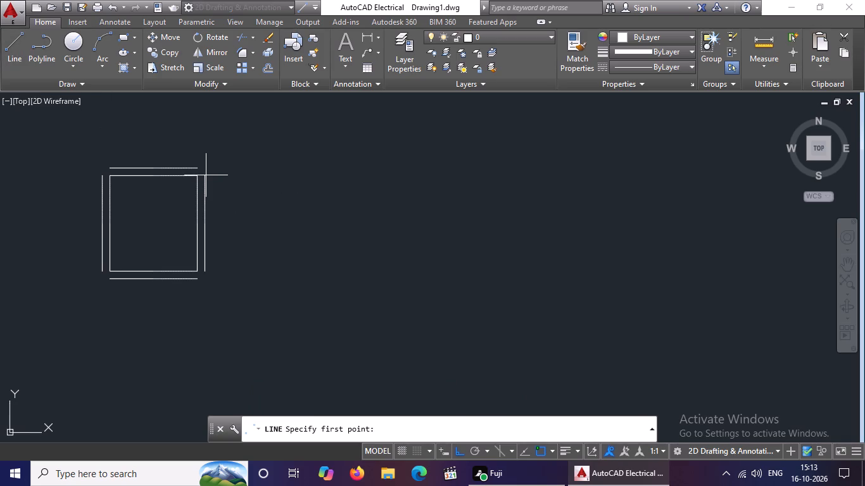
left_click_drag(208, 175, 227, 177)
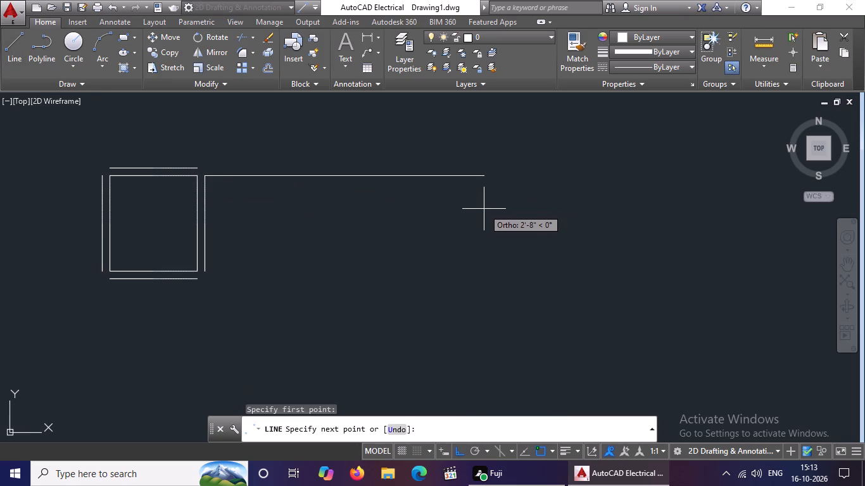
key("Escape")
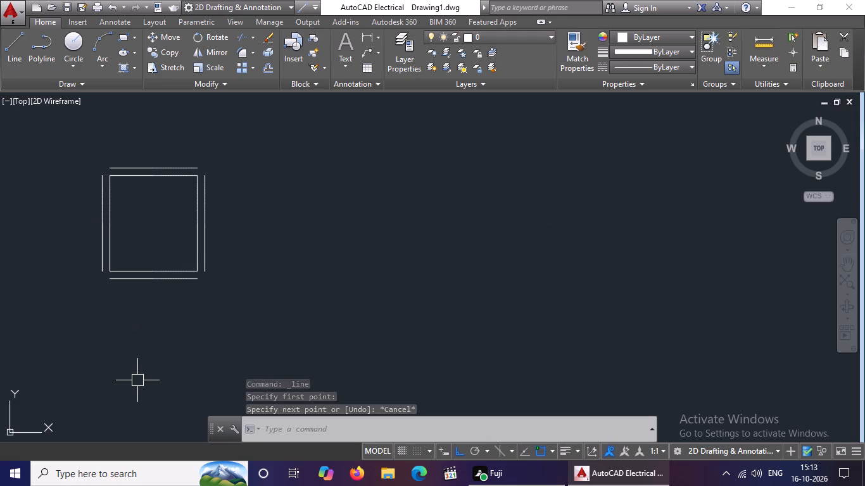
Draw a room 10 inches wide and 7 inches high below the first room, starting from the left end of its lower offset line.
key("l")
key("Return")
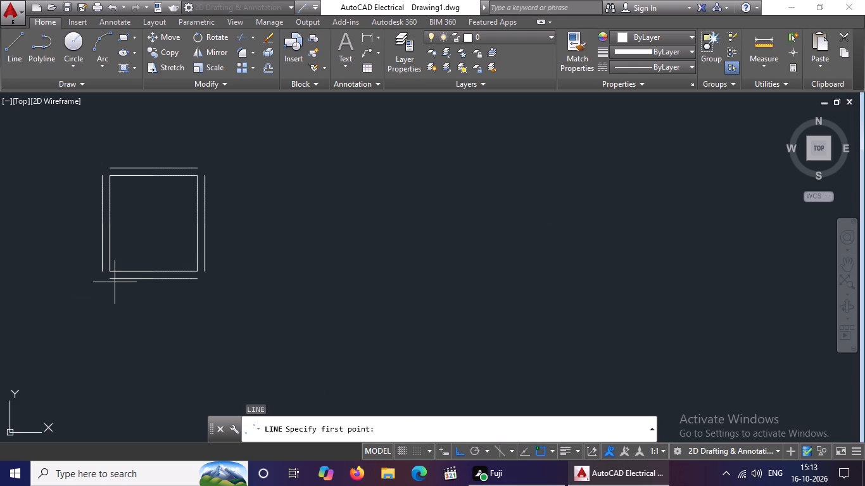
left_click_drag(109, 276, 110, 287)
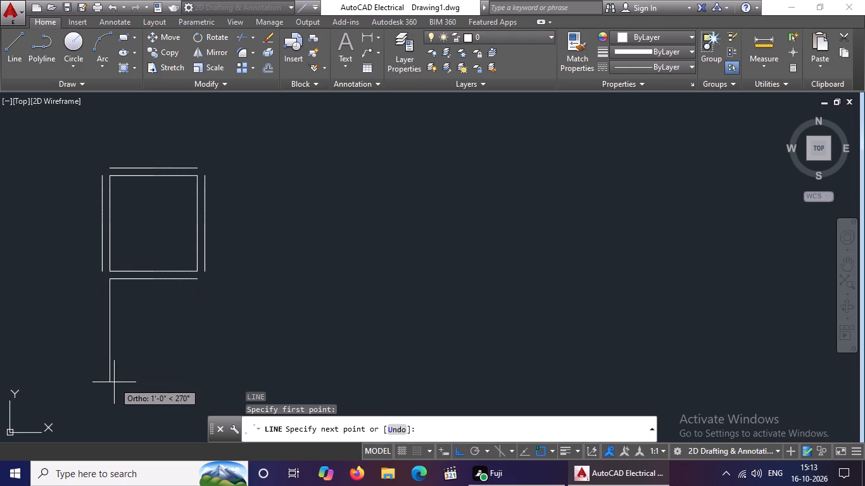
key("7")
key("Return")
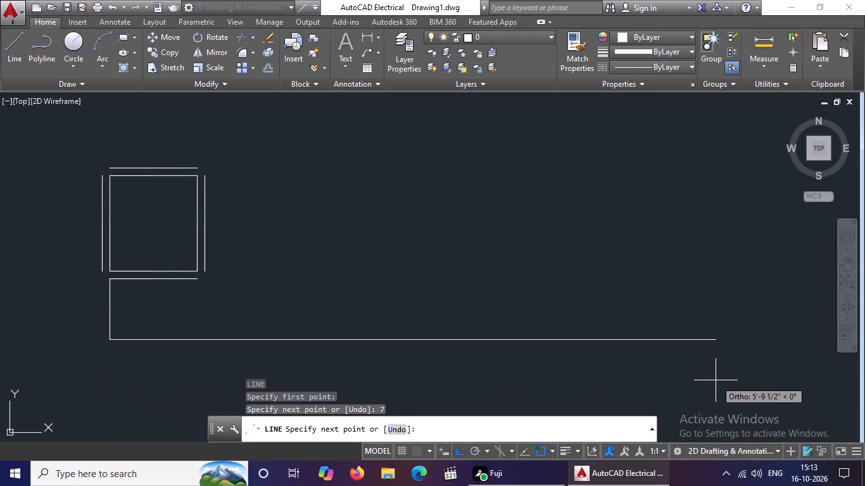
key("1")
key("0")
key("Return")
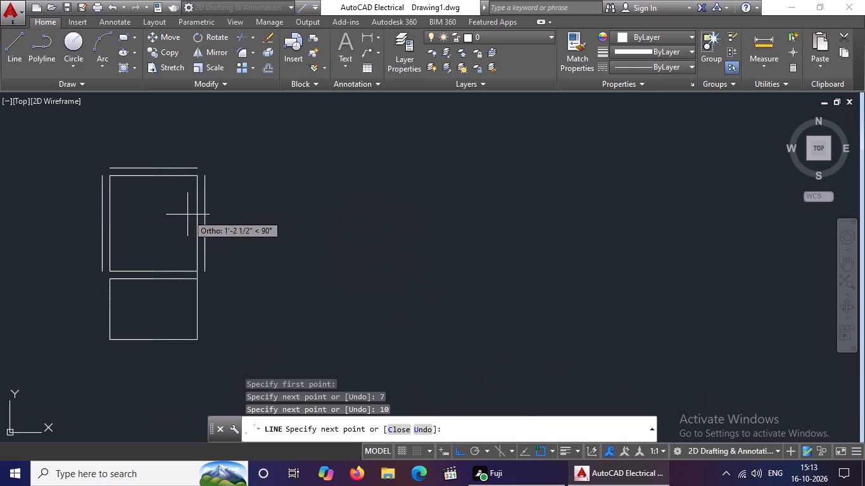
key("7")
key("Return")
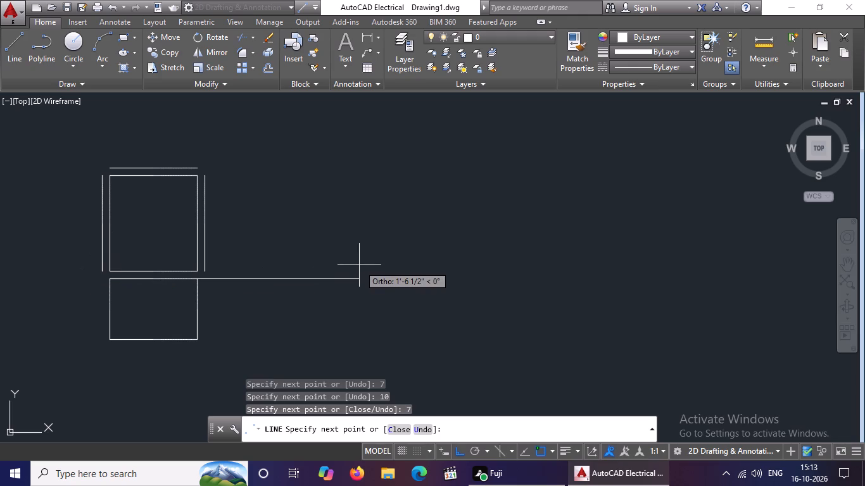
key("Return")
key("Escape")
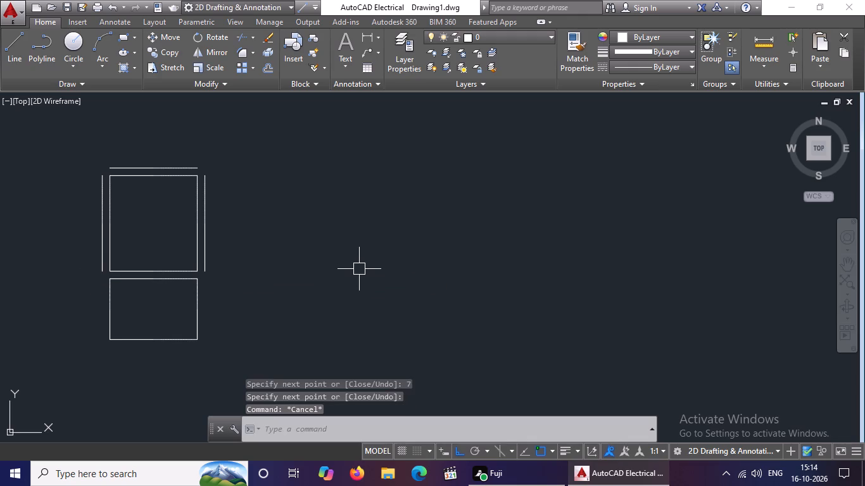
Offset the left, bottom and right lines of the 10 by 7 inch room outward by 0.9 inches each.
key("o")
key("Return")
type("0.9")
key("Return")
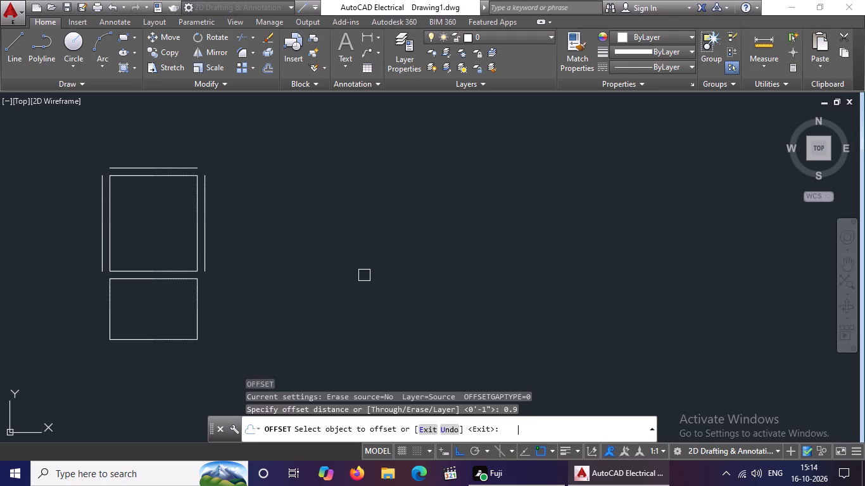
left_click(107, 321)
left_click_drag(0, 321, 12, 320)
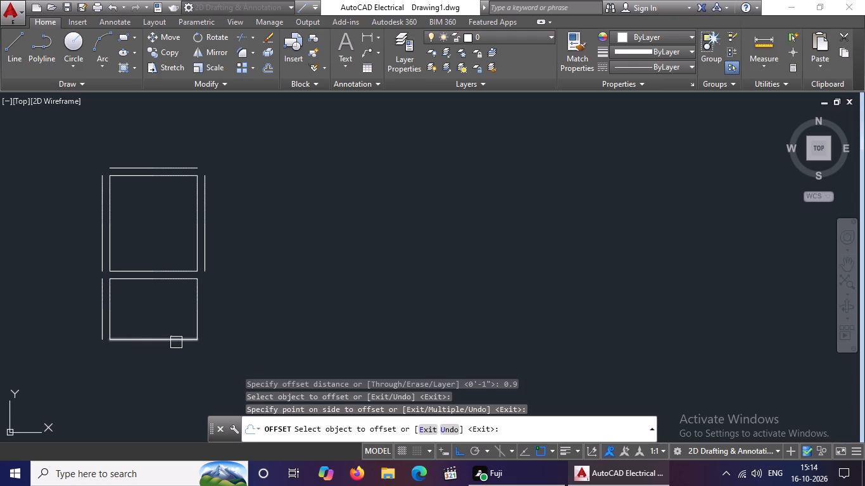
left_click(177, 342)
left_click(163, 395)
left_click(199, 320)
left_click(367, 318)
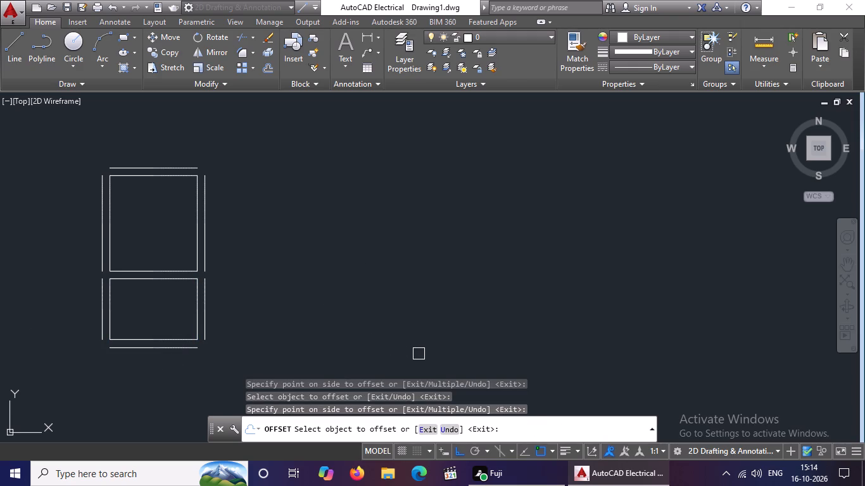
key("Escape")
Draw a third room 12.3 inches wide and 10 inches high, starting from the left end of the middle room's lower offset line.
scroll(323, 320, "down", 2)
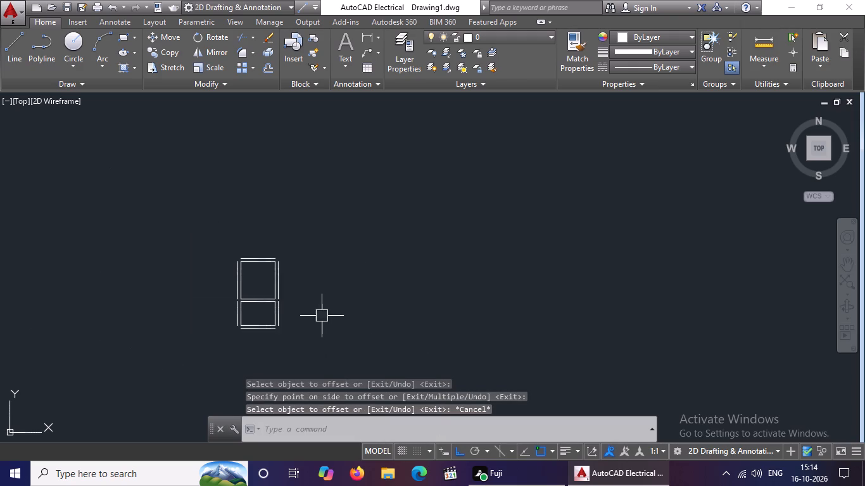
scroll(267, 357, "up", 3)
left_click(11, 63)
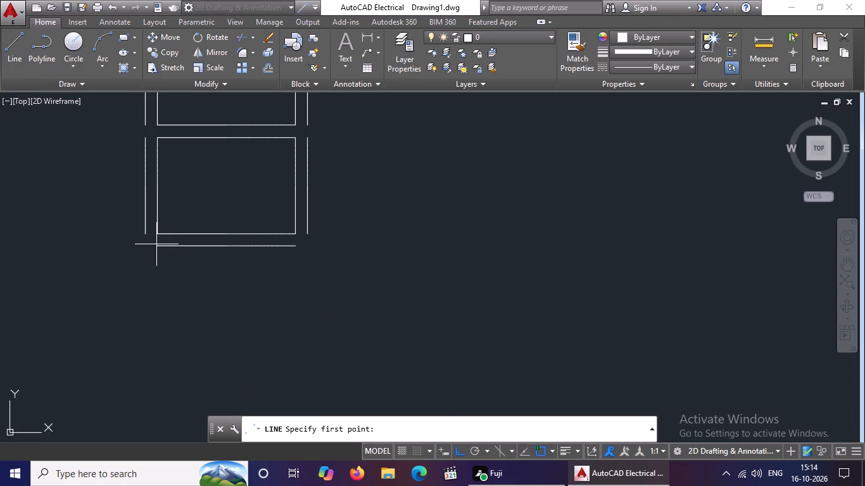
scroll(151, 246, "up", 2)
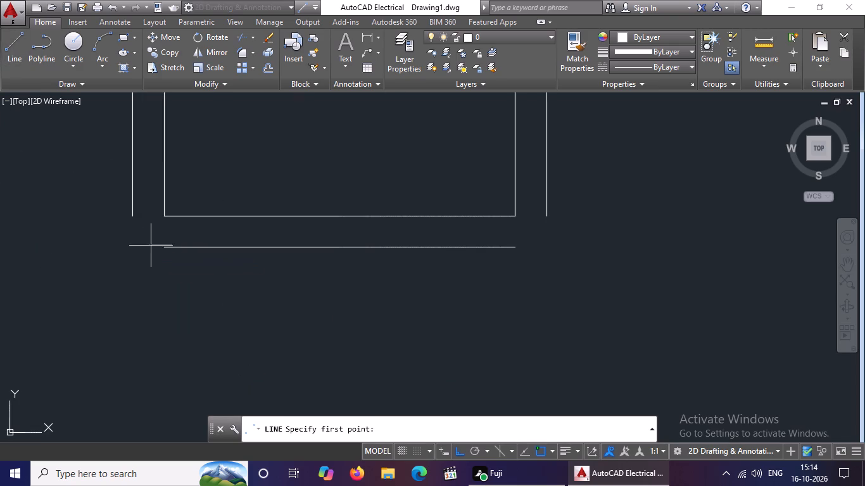
left_click_drag(165, 247, 164, 265)
scroll(164, 315, "down", 5)
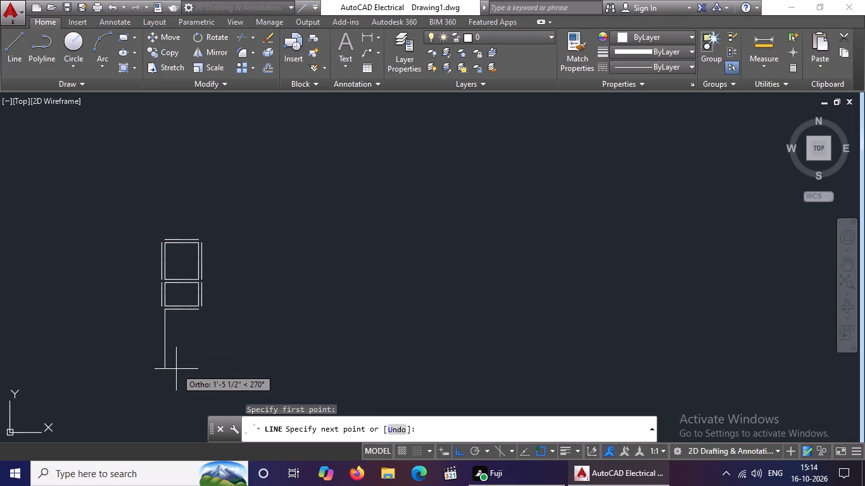
key("1")
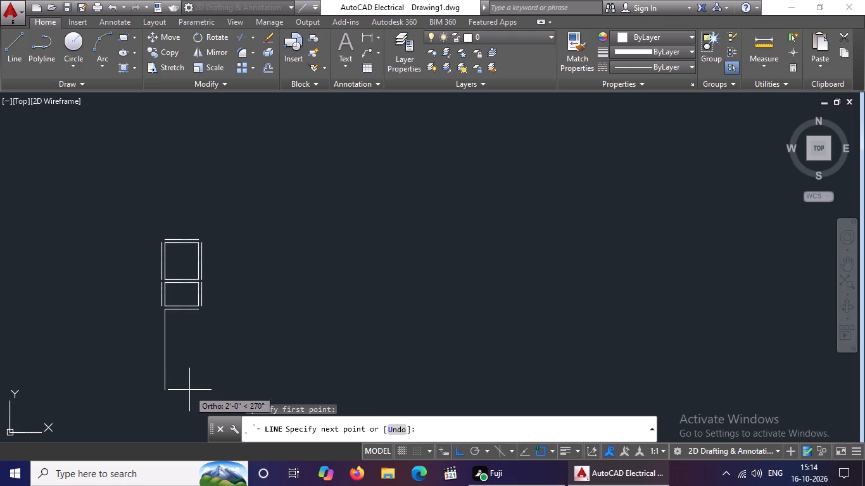
key("0")
key("Return")
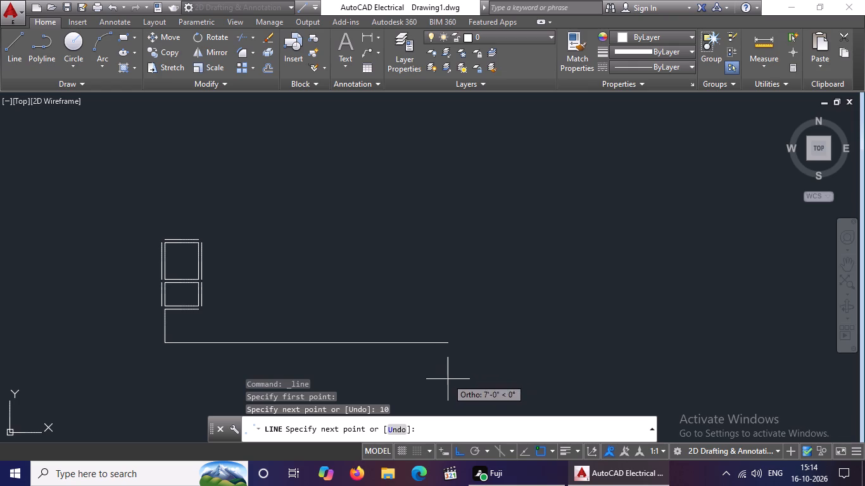
type("12.")
key("3")
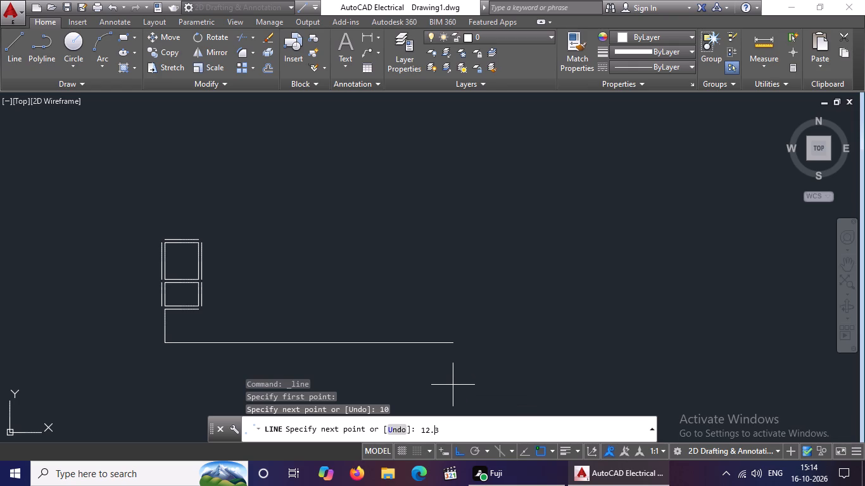
key("Return")
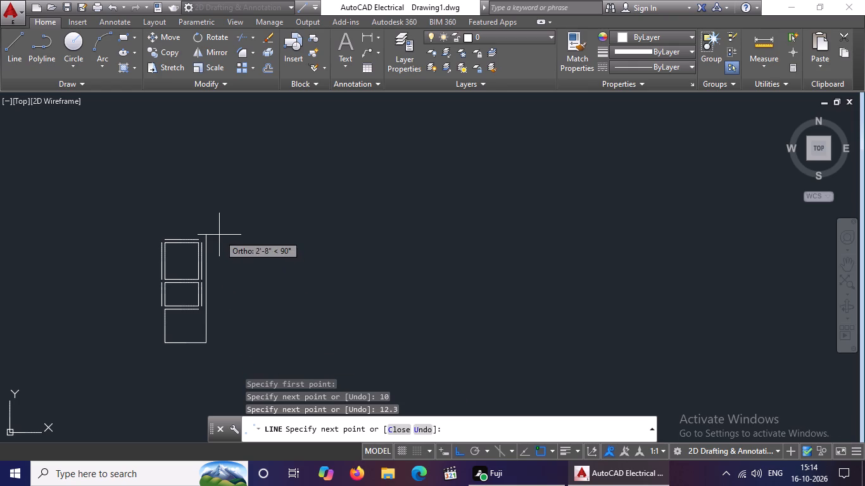
type("10")
key("Return")
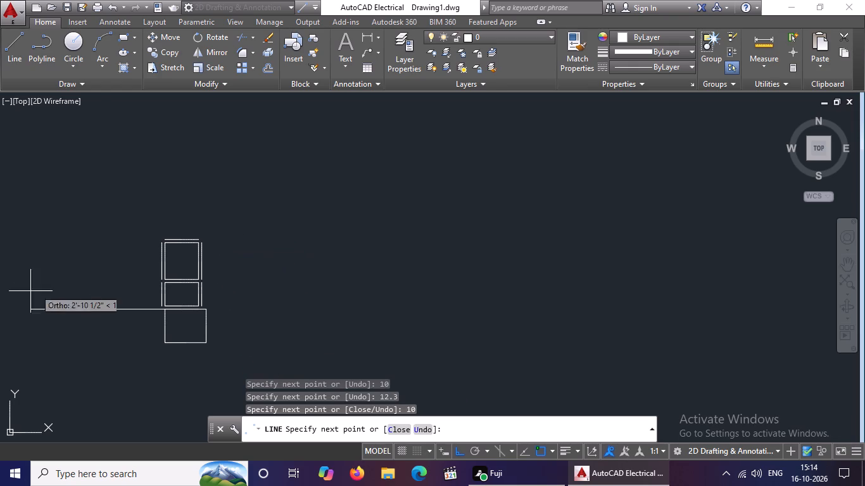
type("12")
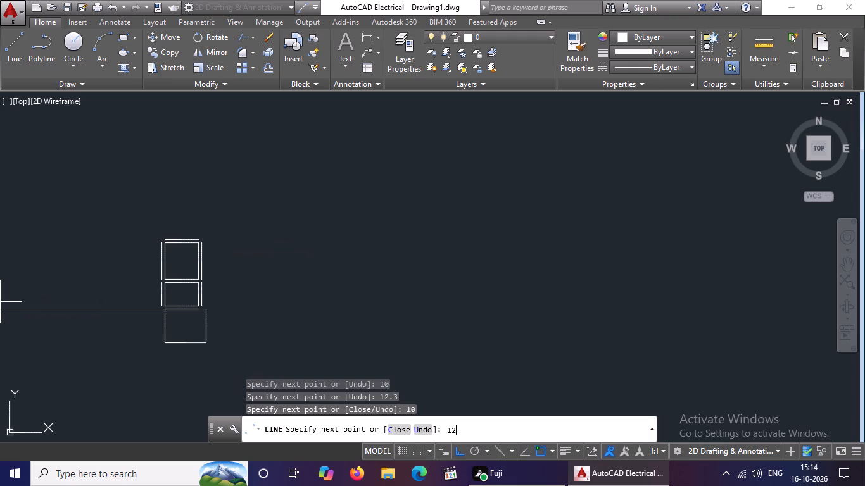
key("period")
key("3")
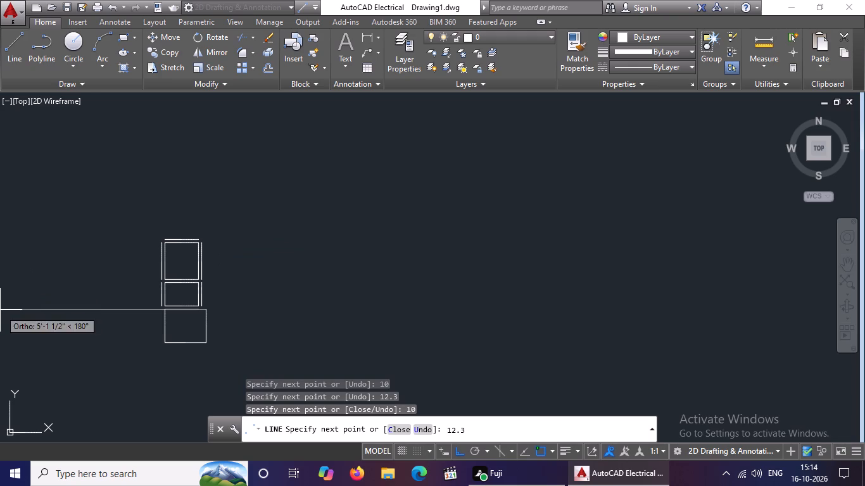
key("Return")
key("Return")
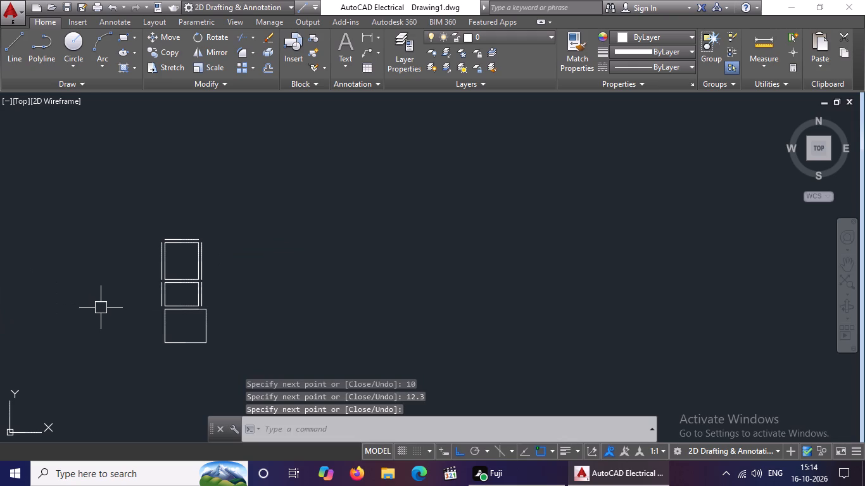
key("Escape")
Offset the left, bottom and right lines of the 12.3 by 10 inch room outward by 0.9 inches each.
key("o")
key("Return")
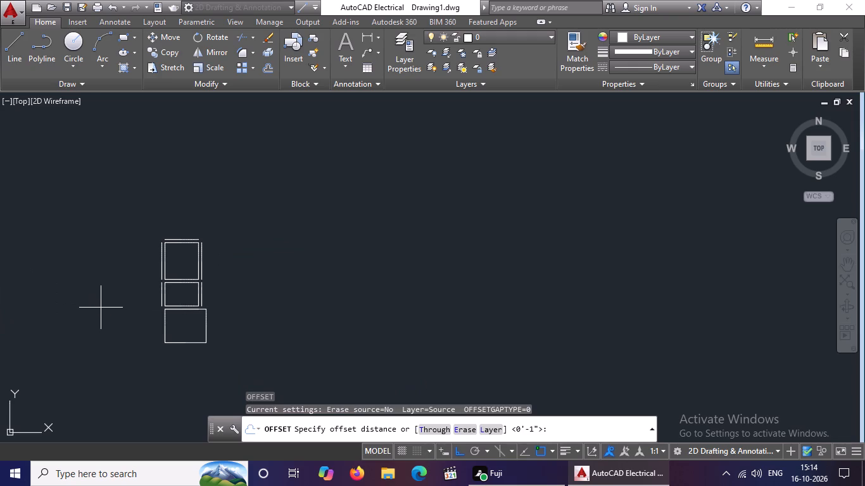
type("0.9")
key("Return")
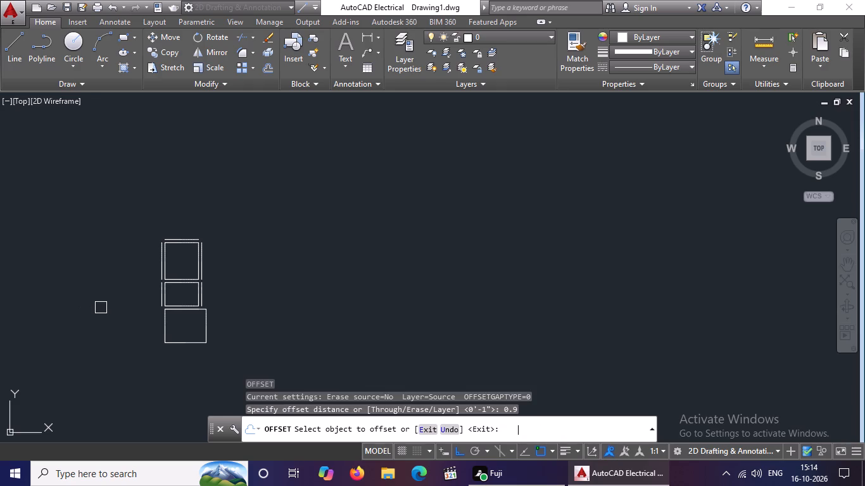
left_click(165, 327)
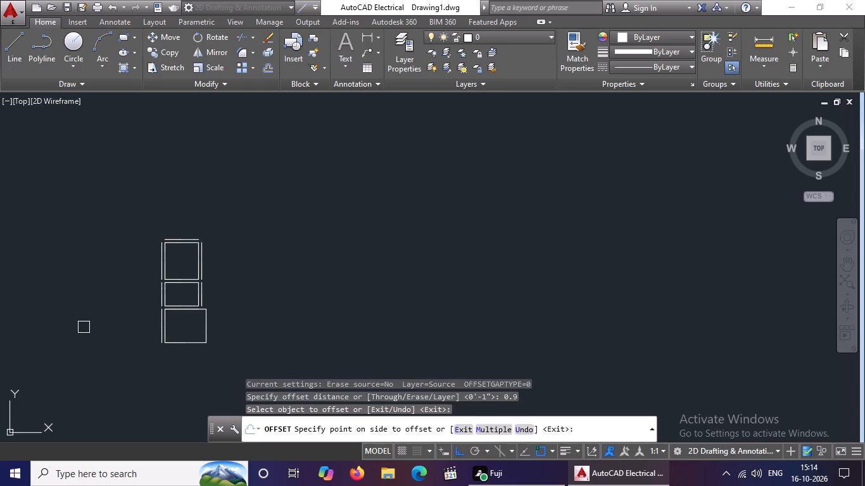
left_click(84, 327)
left_click_drag(186, 343, 184, 353)
left_click_drag(174, 403, 182, 394)
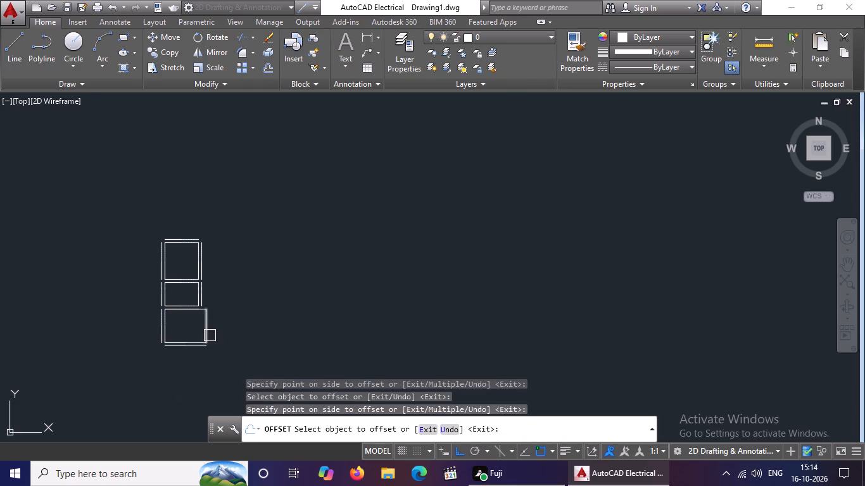
left_click_drag(209, 335, 235, 335)
left_click(372, 359)
key("Escape")
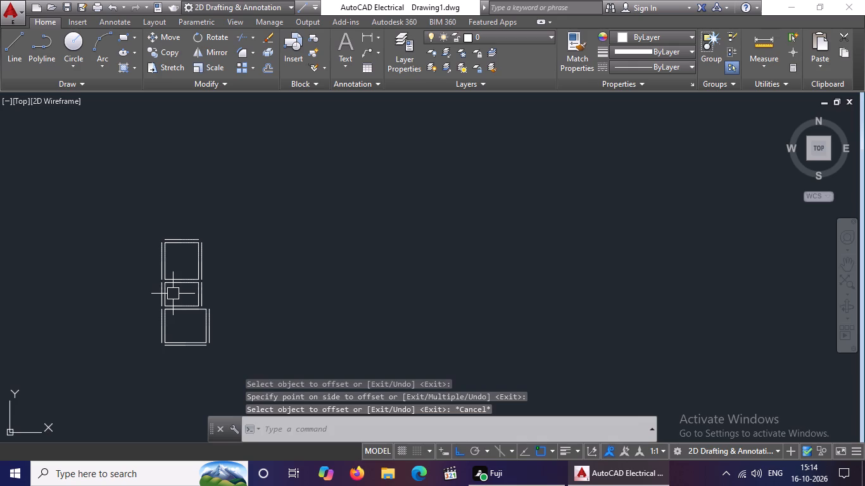
Draw a room 10 inches wide and 11 inches high, starting from the lower end of the third room's right offset line.
key("l")
key("Return")
scroll(213, 339, "up", 1)
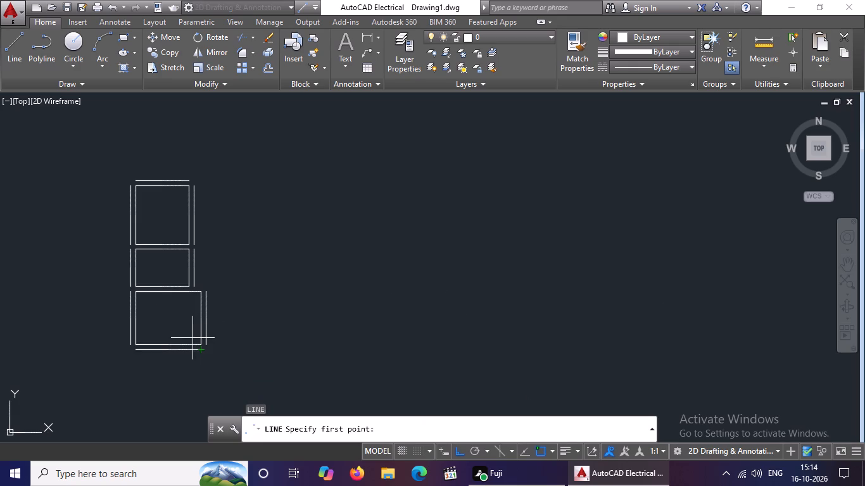
scroll(198, 340, "up", 1)
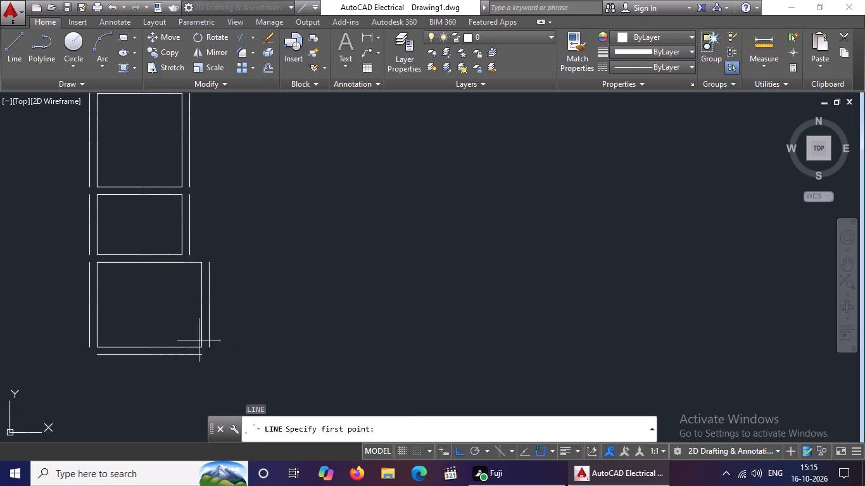
left_click_drag(208, 348, 281, 350)
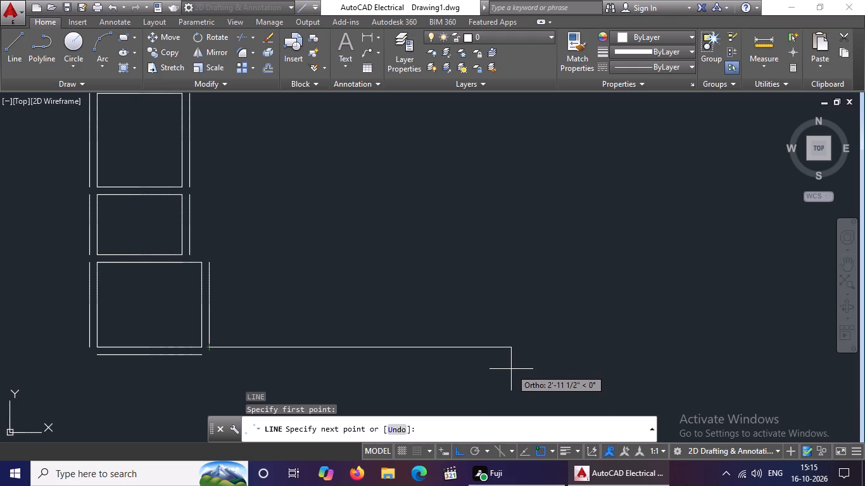
key("1")
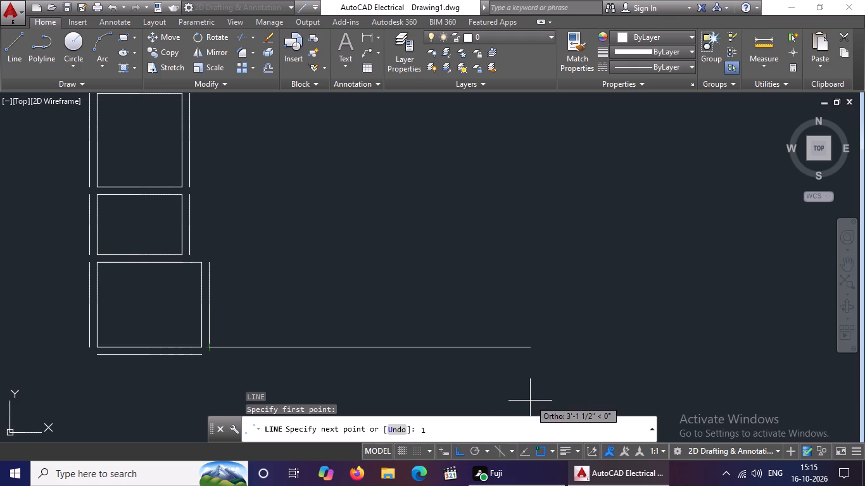
key("0")
key("Return")
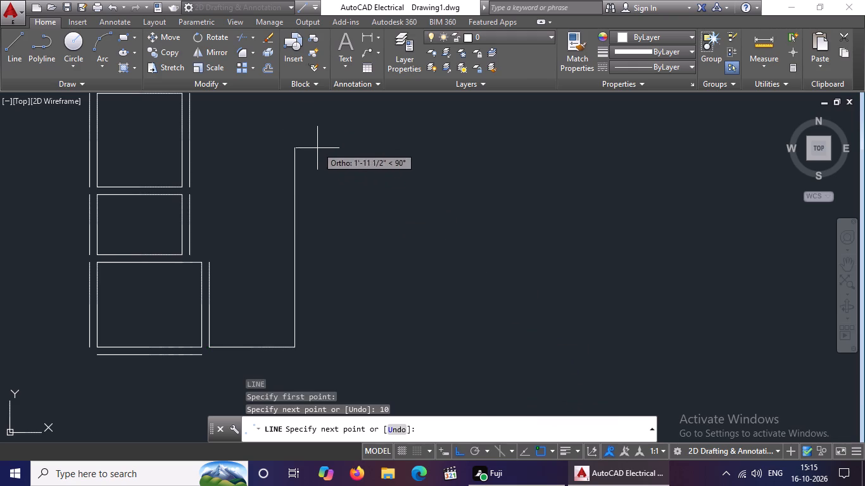
key("1")
key("1")
key("Return")
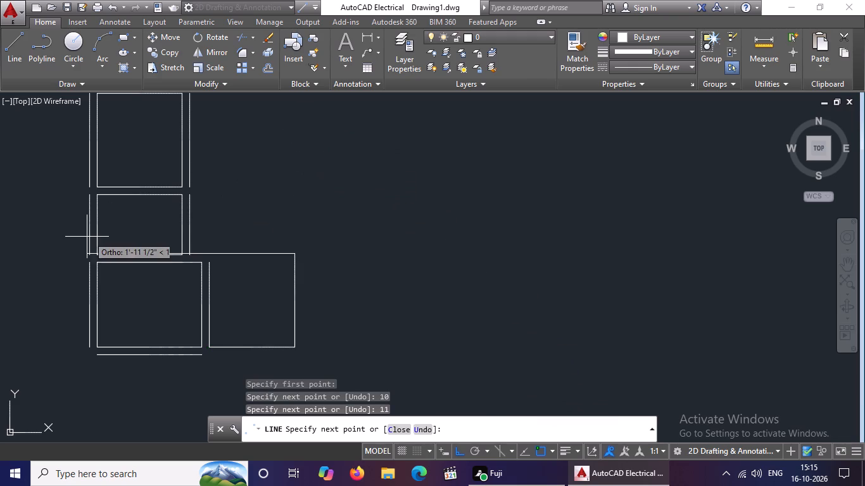
key("1")
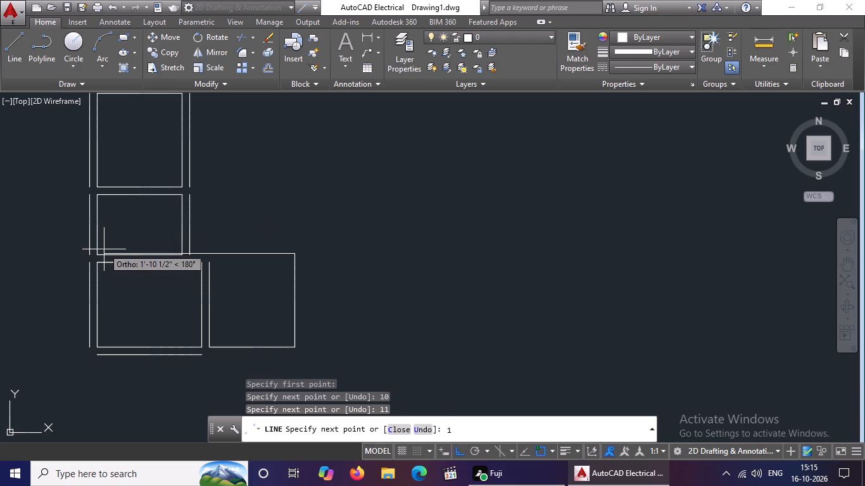
key("0")
key("Return")
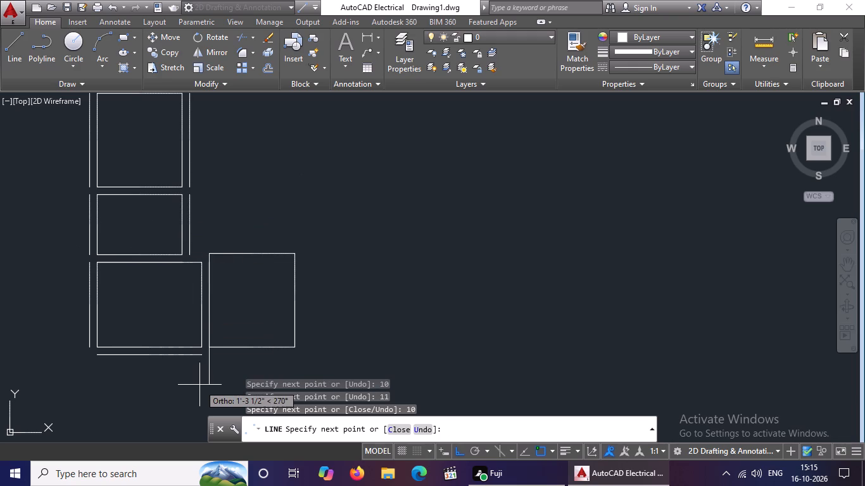
type("11")
key("Return")
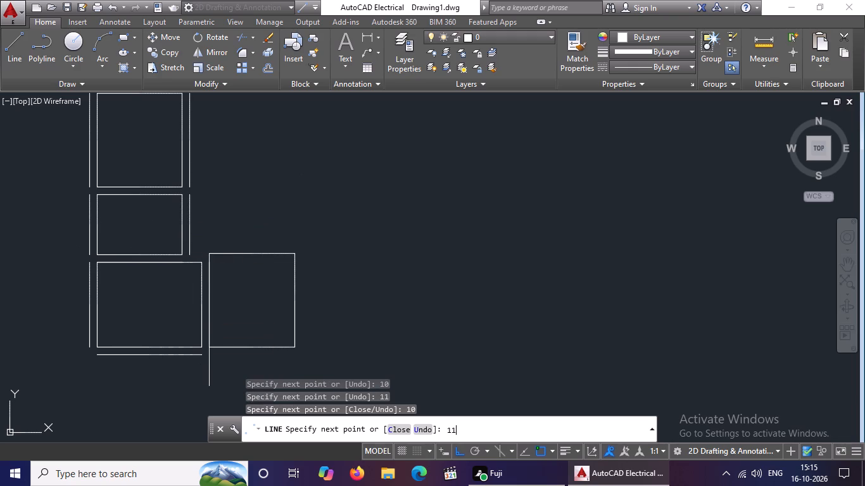
key("Return")
key("Escape")
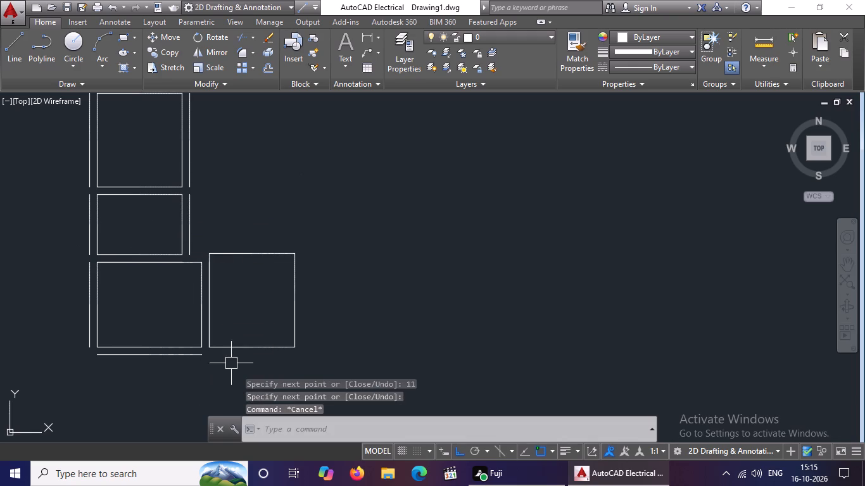
Offset the top, right and bottom lines of the 10 by 11 inch room outward by 0.9 inches each.
key("o")
key("Return")
key("0")
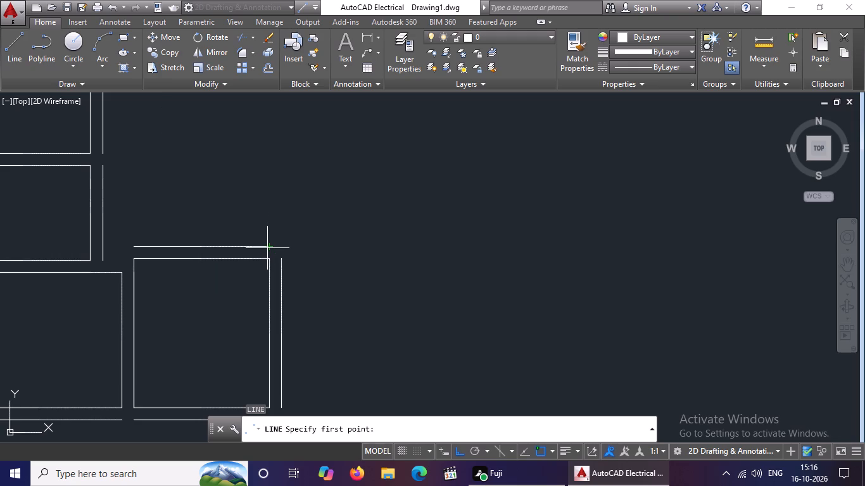
Draw a room 8 inches wide and 7 inches high, starting from the right end of the 10 by 11 inch room's upper offset line.
left_click(270, 247)
scroll(265, 192, "down", 3)
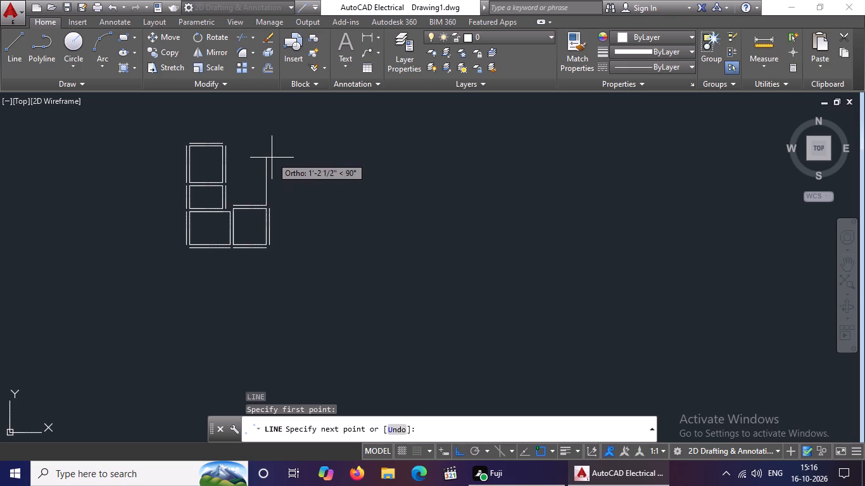
key("7")
key("Return")
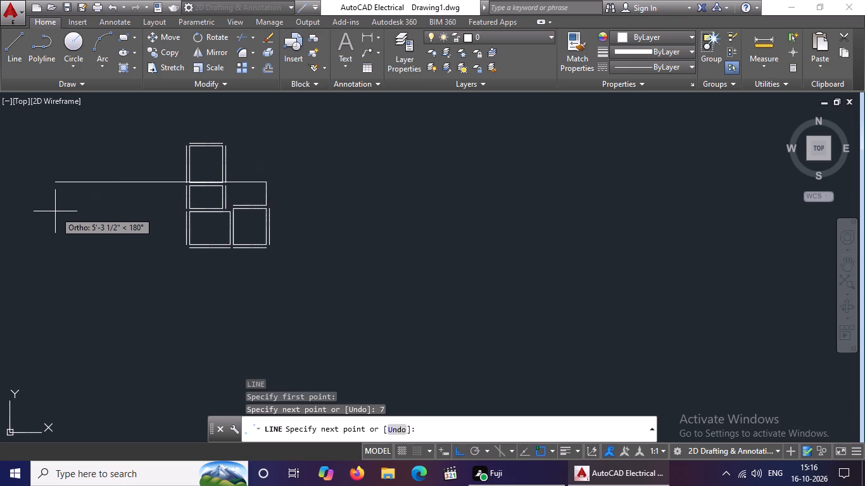
key("8")
key("Return")
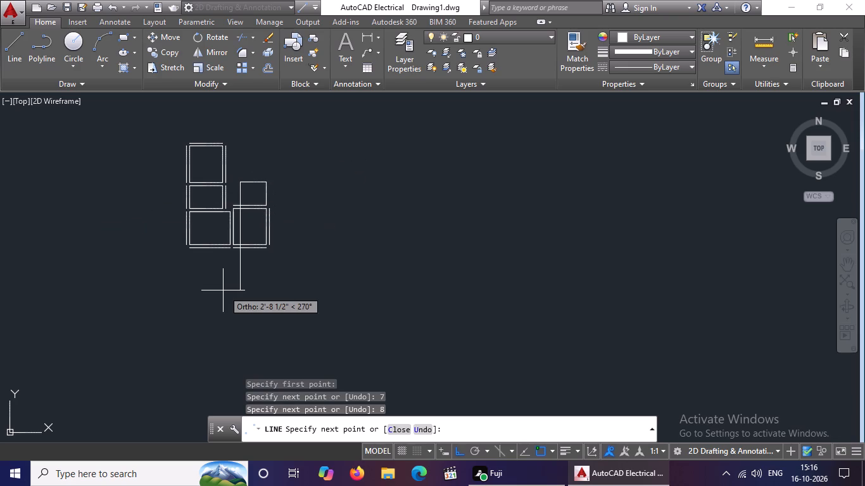
key("7")
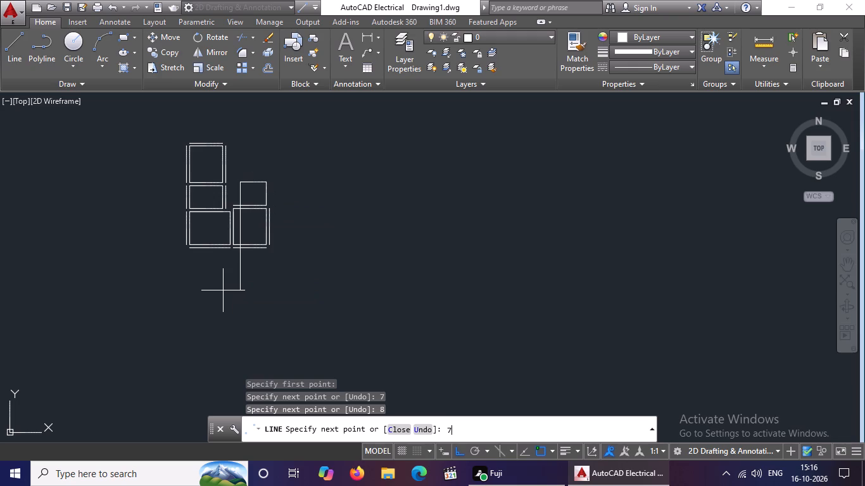
key("Return")
key("Return")
key("Escape")
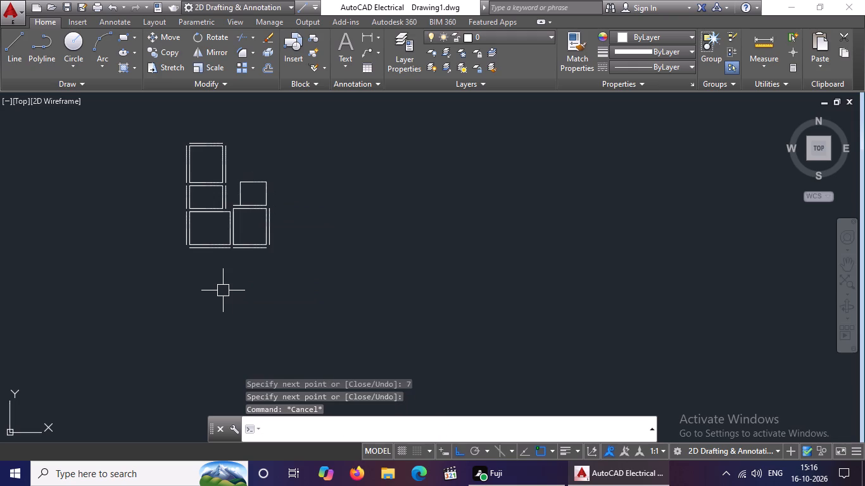
Offset the top, right and left lines of the 8 by 7 inch room outward by 0.9 inches each.
key("o")
key("Return")
key("0")
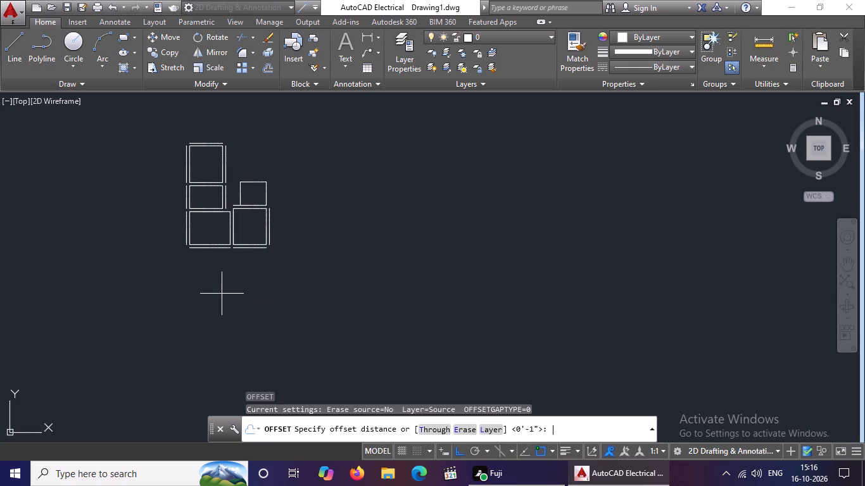
key("period")
key("9")
key("Return")
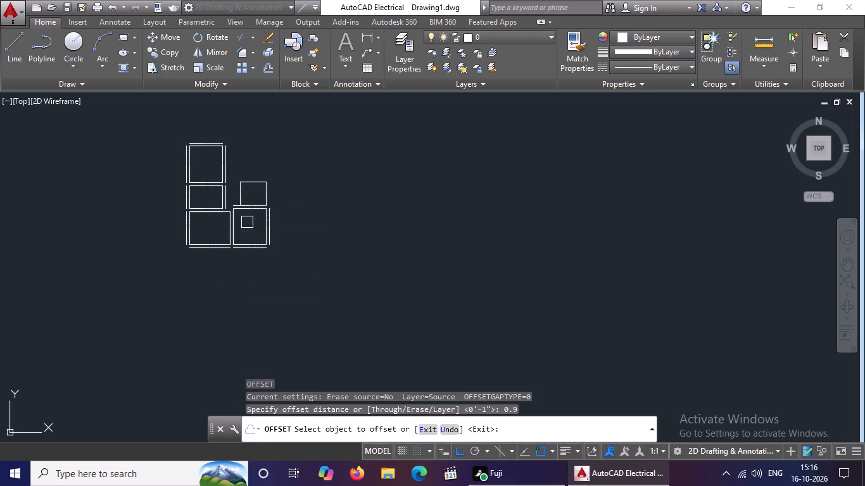
left_click(260, 186)
left_click(263, 163)
left_click_drag(268, 192, 300, 187)
left_click_drag(448, 183, 416, 195)
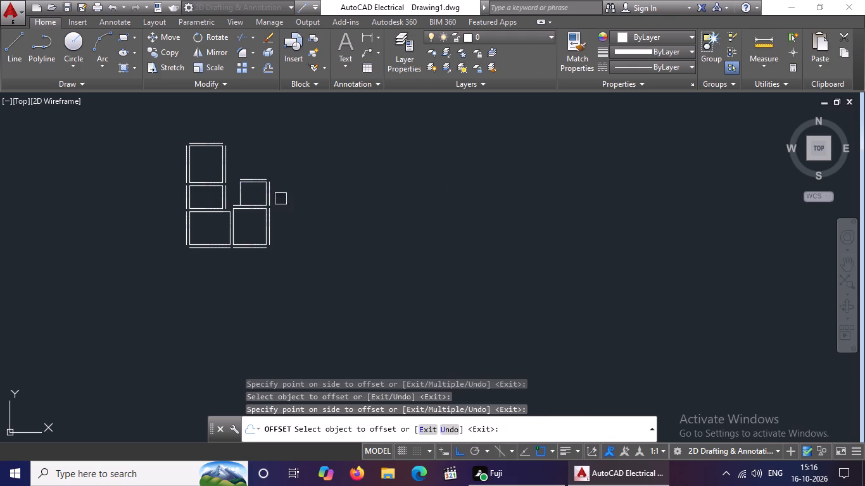
left_click(238, 199)
left_click(179, 194)
scroll(246, 163, "up", 2)
key("Escape")
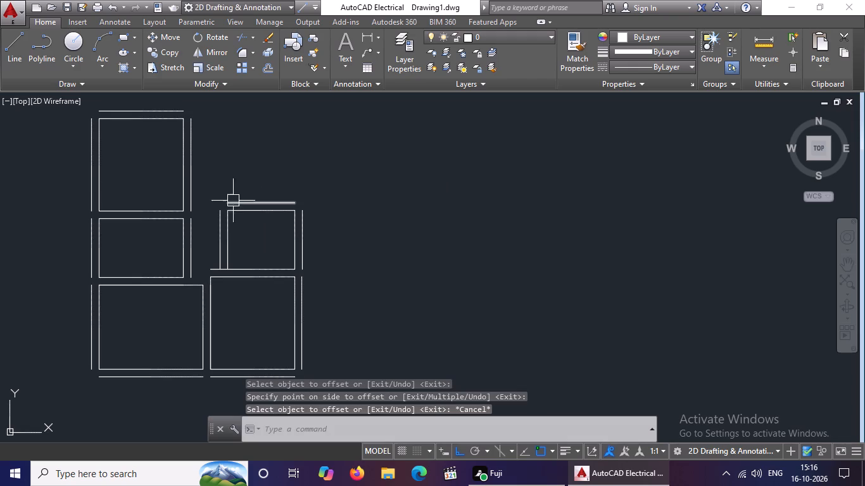
Draw a room 6 inches wide and 8 inches high, starting from the right end of the 8 by 7 inch room's upper offset line.
key("l")
key("Return")
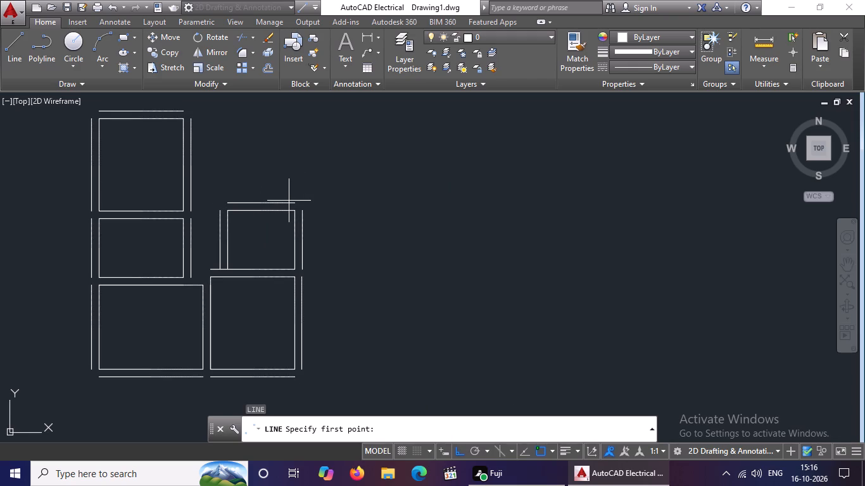
left_click(294, 204)
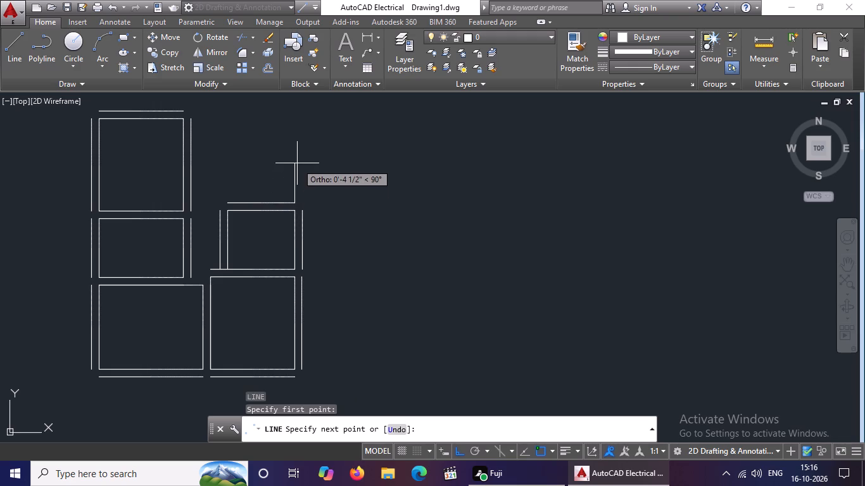
middle_click_drag(297, 182, 297, 289)
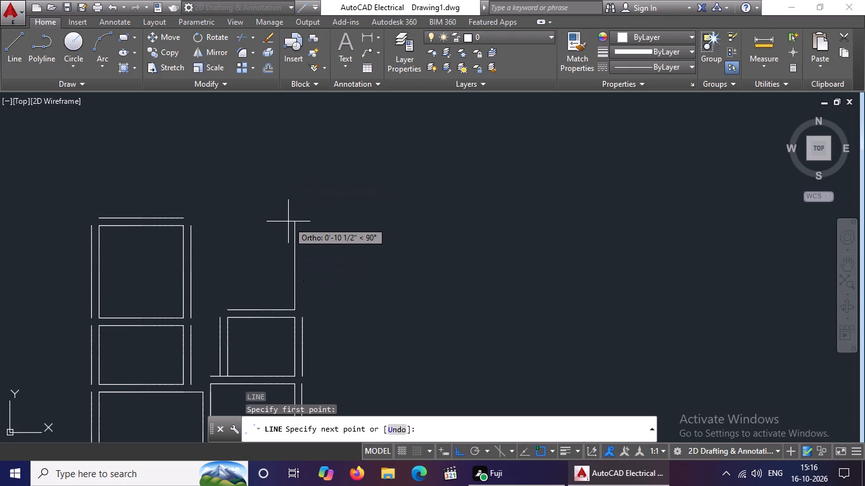
key("8")
key("Return")
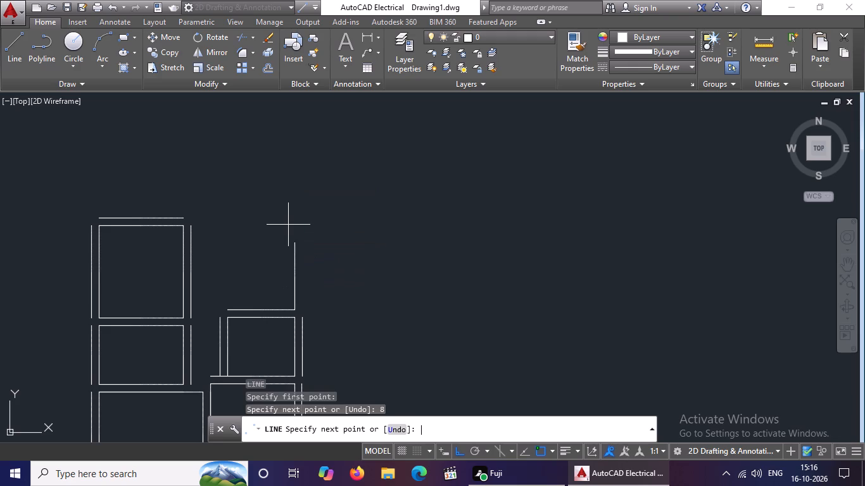
key("6")
key("Return")
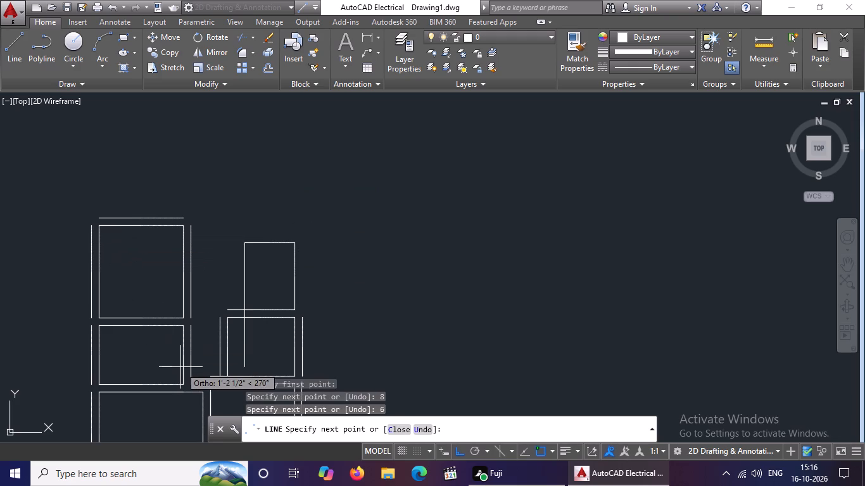
key("8")
key("Return")
key("Return")
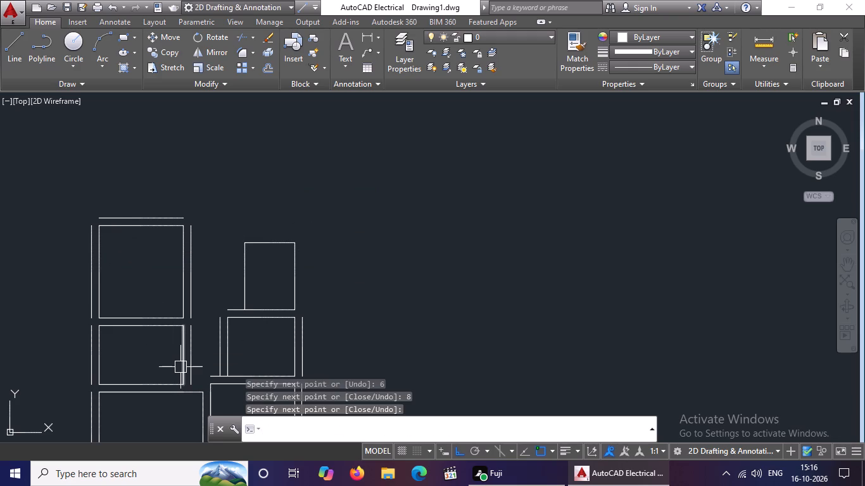
key("Escape")
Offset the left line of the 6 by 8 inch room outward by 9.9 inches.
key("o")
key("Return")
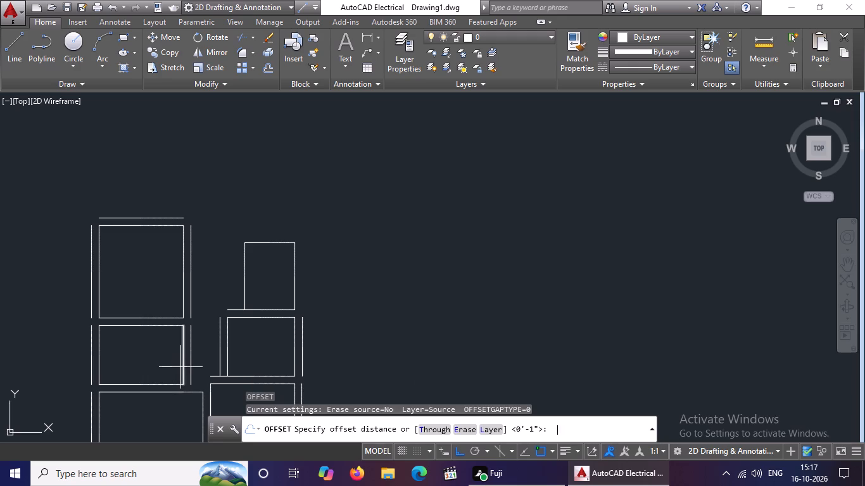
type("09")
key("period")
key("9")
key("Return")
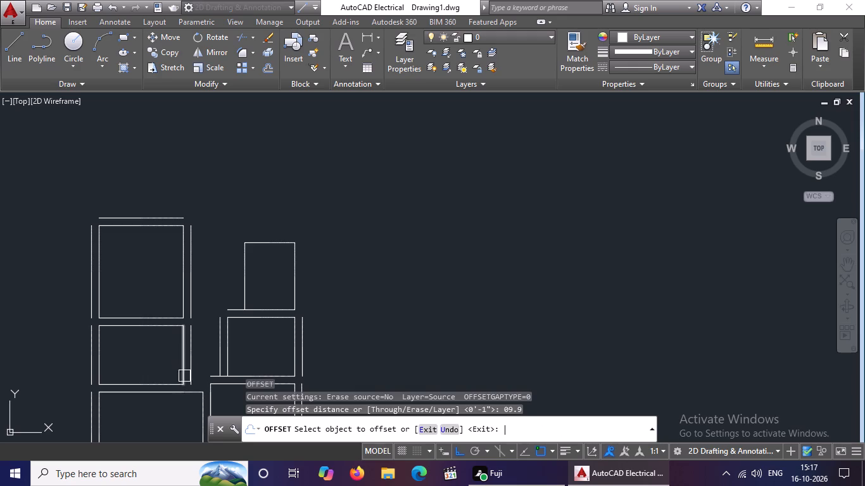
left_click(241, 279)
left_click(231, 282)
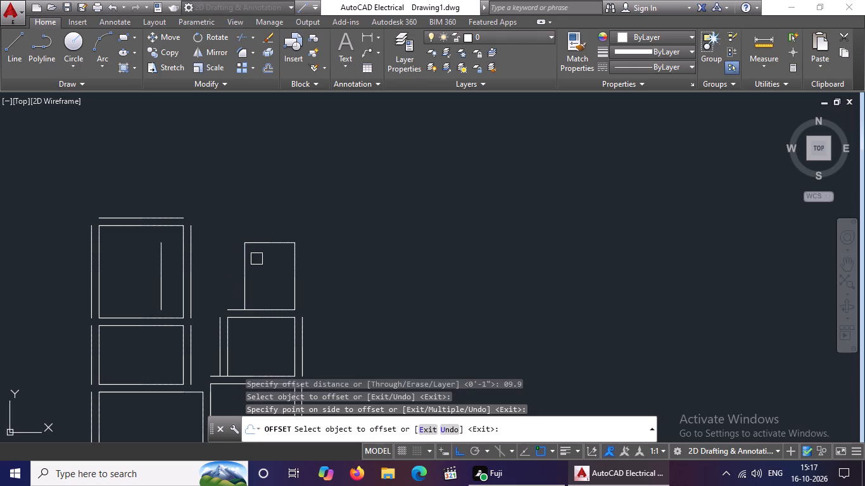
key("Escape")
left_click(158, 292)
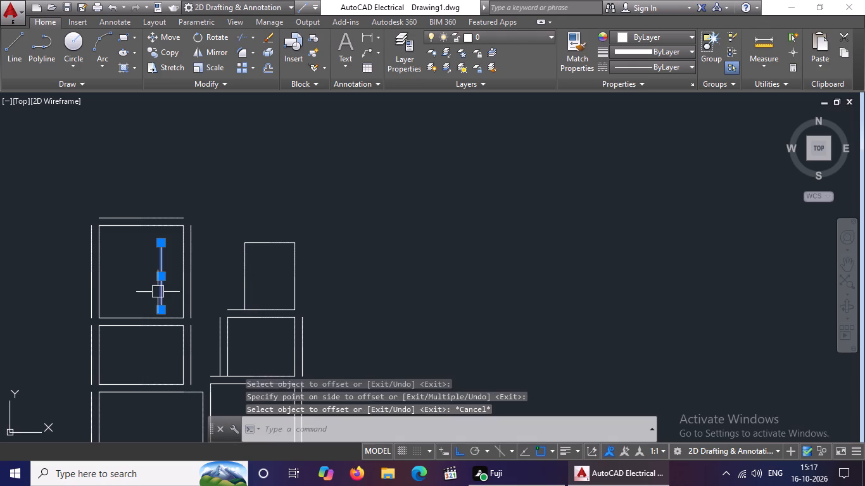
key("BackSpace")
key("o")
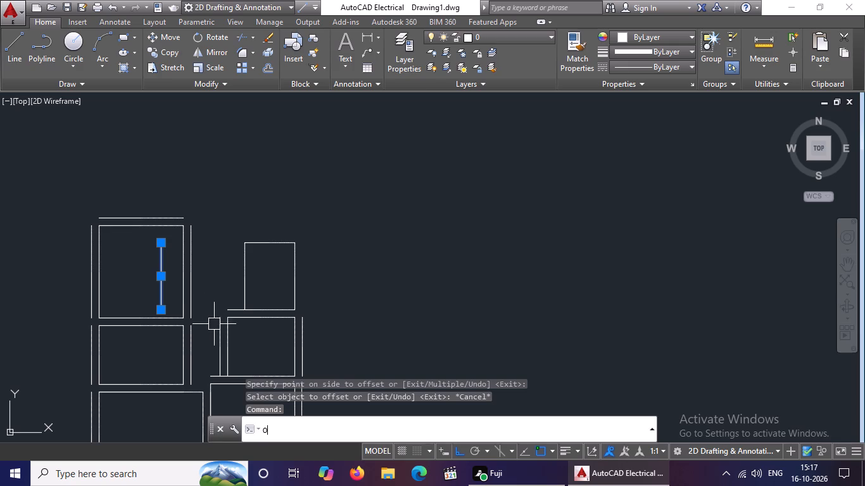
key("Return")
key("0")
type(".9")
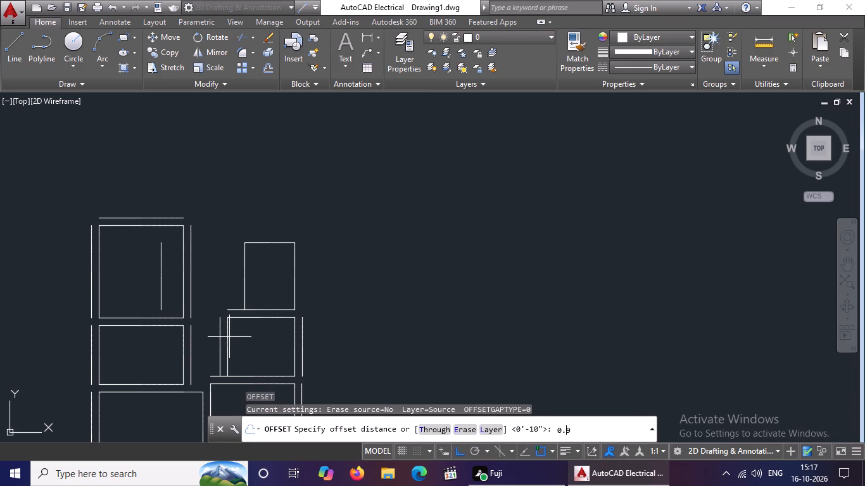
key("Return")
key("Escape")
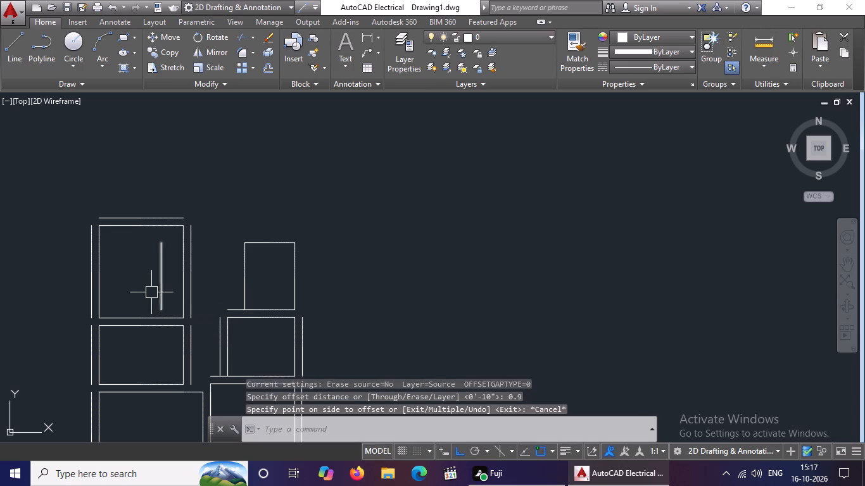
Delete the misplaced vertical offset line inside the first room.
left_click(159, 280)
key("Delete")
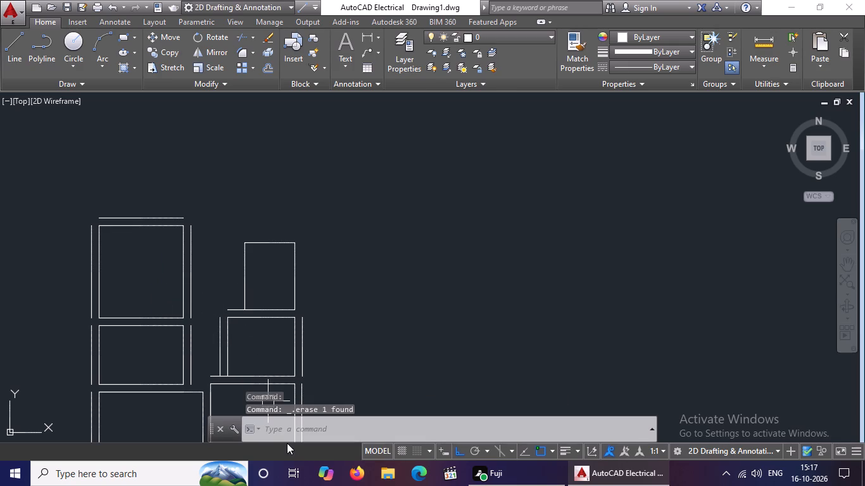
Offset the left, top and right lines of the 6 by 8 inch room outward by 0.9 inches each.
key("o")
key("Return")
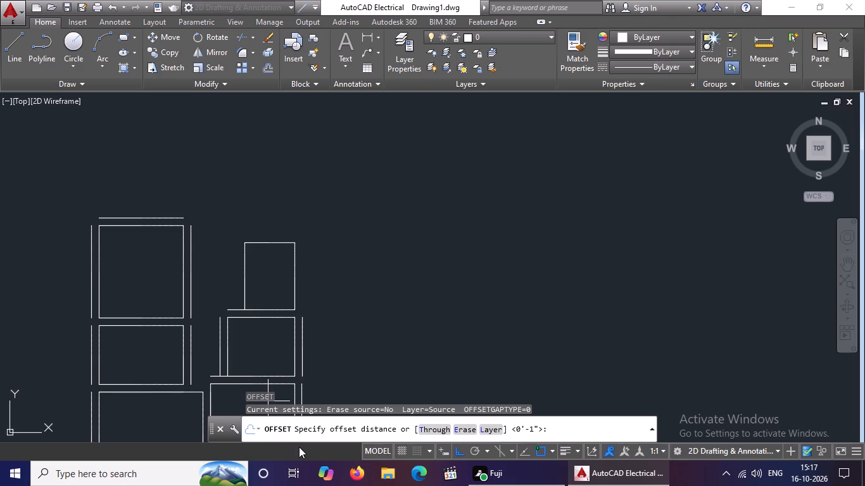
key("0")
type(".9")
key("Return")
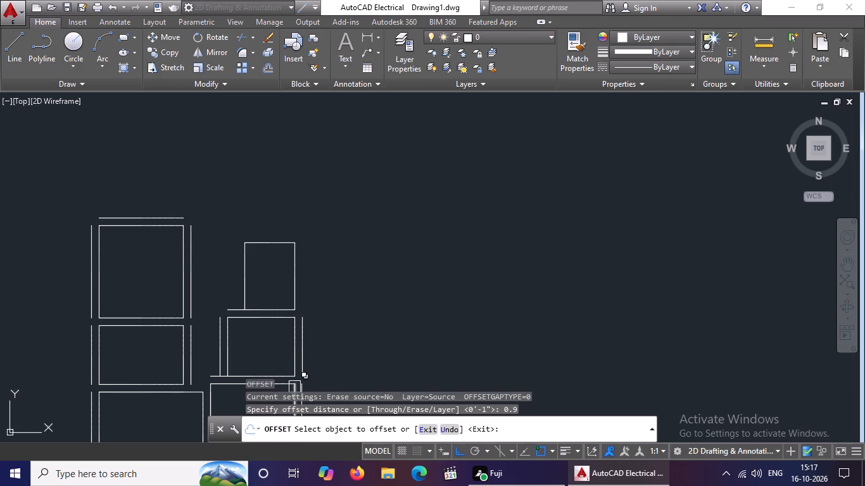
left_click(239, 290)
left_click_drag(204, 301, 216, 292)
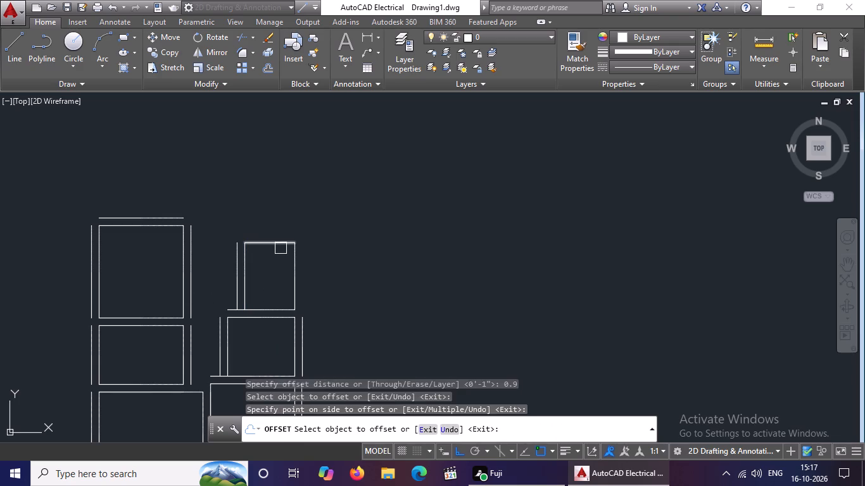
left_click(281, 246)
left_click(282, 217)
left_click_drag(291, 269, 308, 270)
left_click(358, 270)
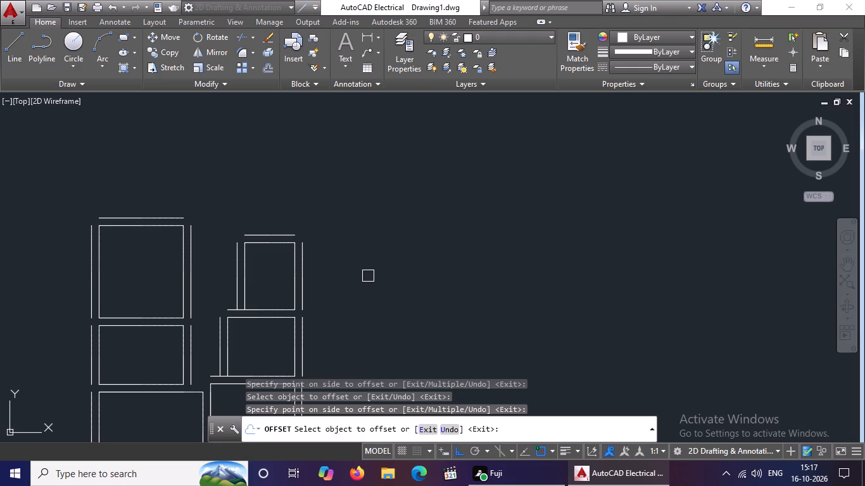
scroll(368, 276, "down", 2)
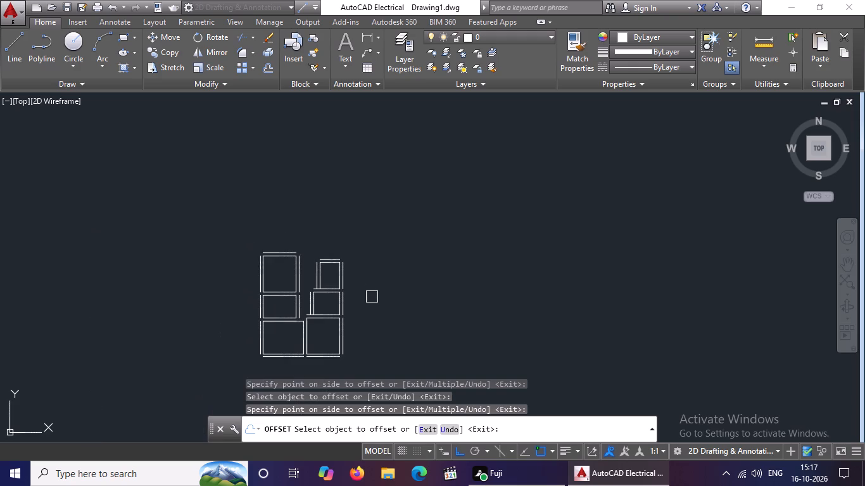
key("Escape")
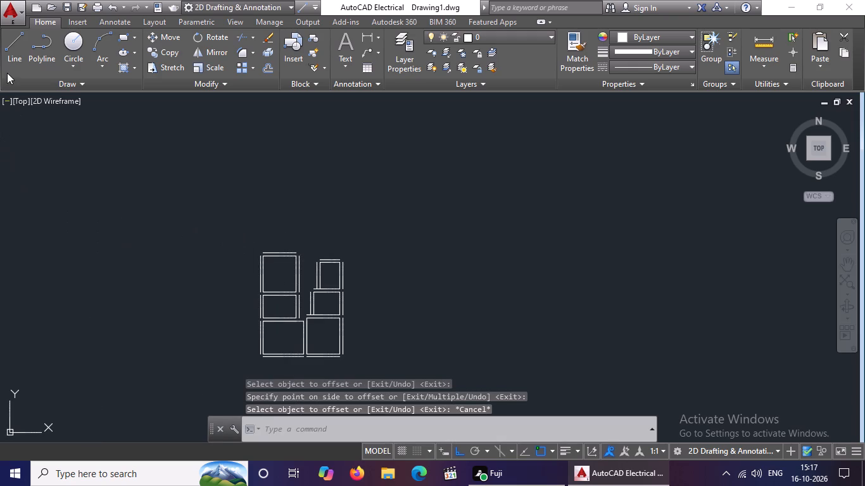
Draw a room 12 inches wide and 11 inches high, starting from the right end of the 6 by 8 inch room's upper offset line.
left_click(15, 54)
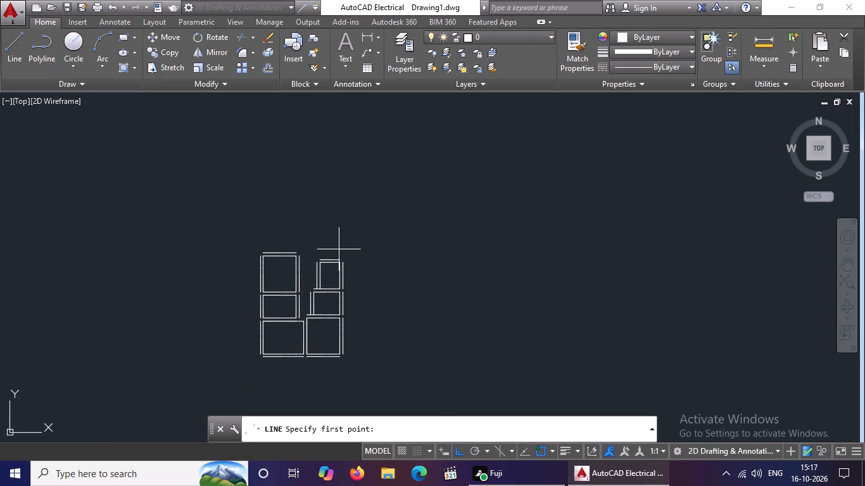
scroll(341, 261, "up", 2)
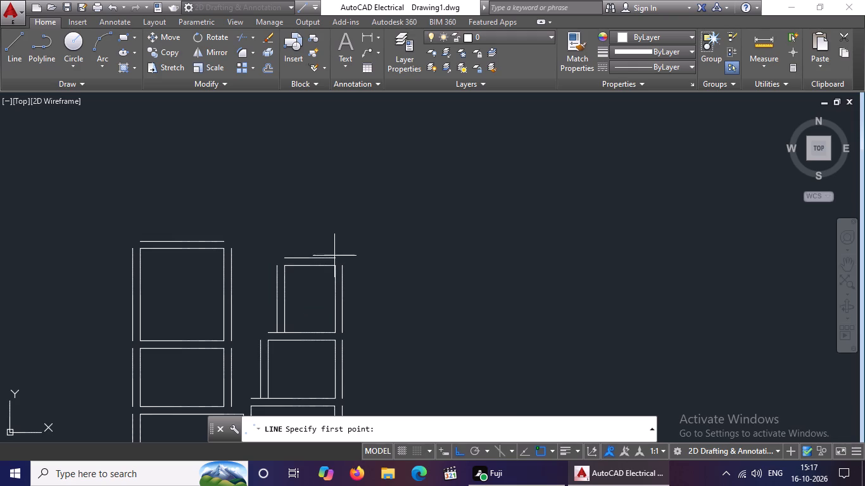
left_click_drag(336, 259, 337, 254)
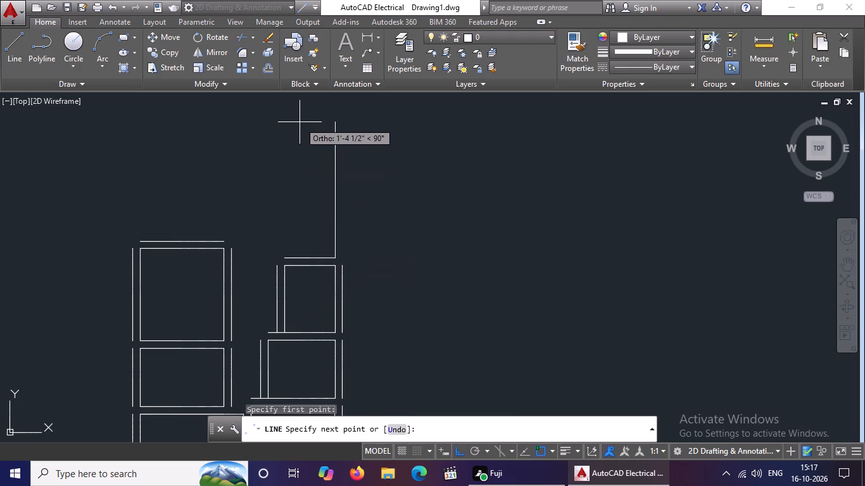
type("11")
key("Return")
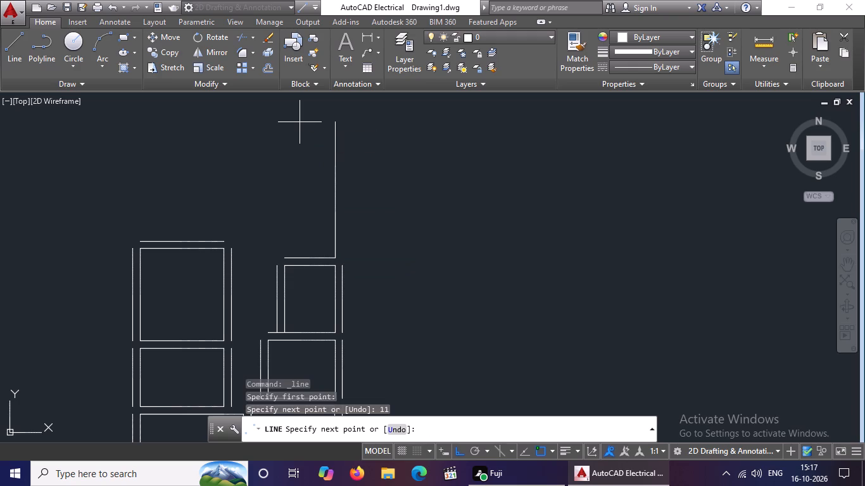
type("12")
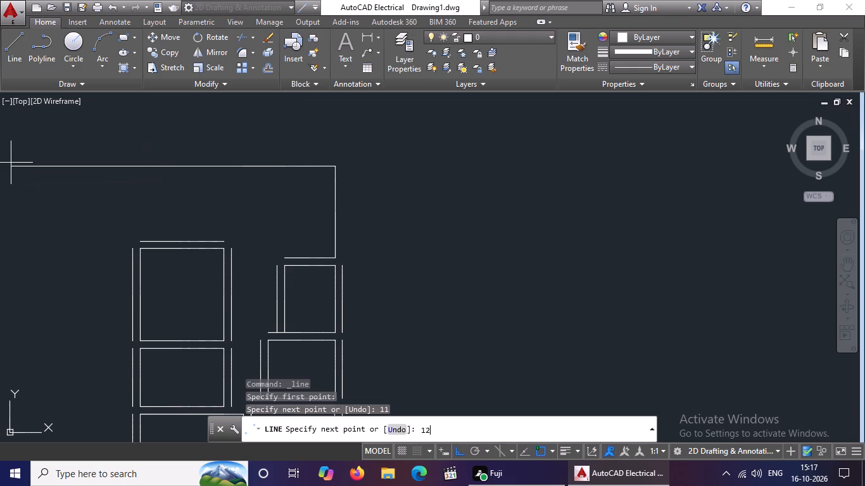
key("Return")
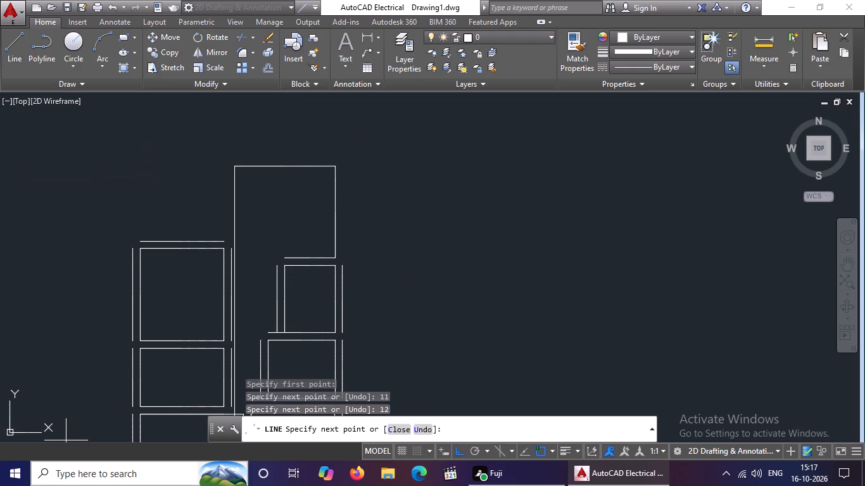
type("11")
key("Return")
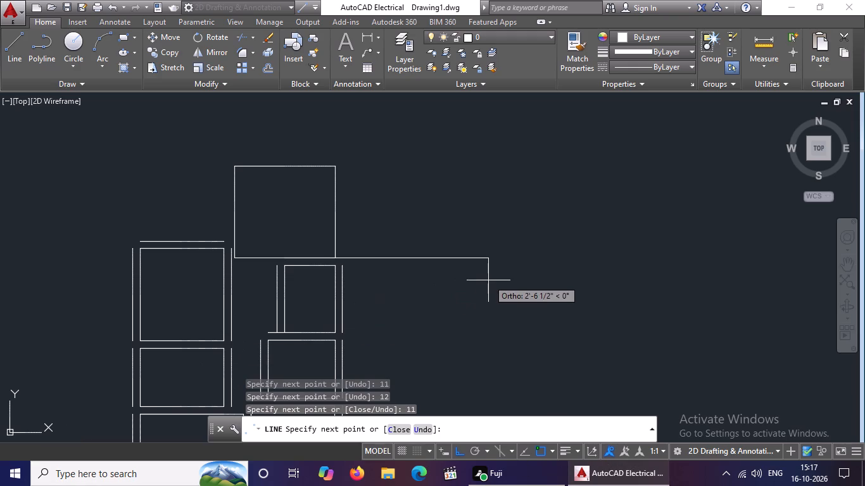
type("12")
key("Return")
key("Return")
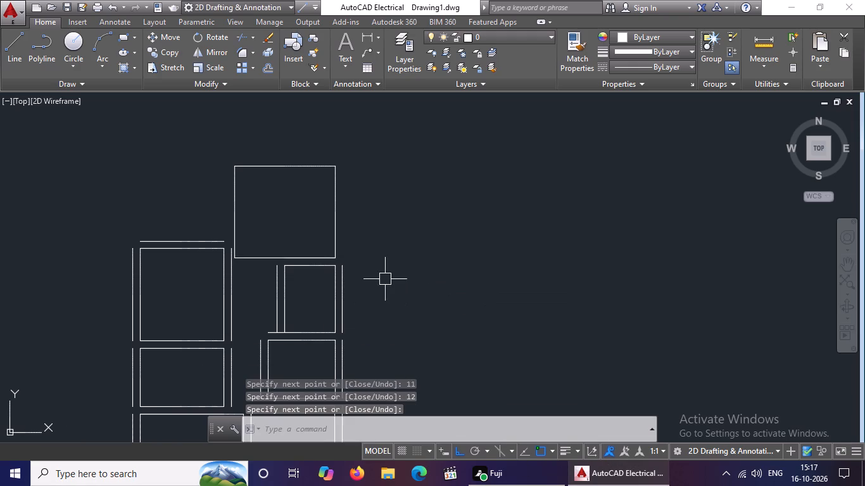
Extend the bottom line of the 12 by 11 inch room to the right-hand offset line of the neighbouring room on its left.
middle_click_drag(266, 235, 289, 263)
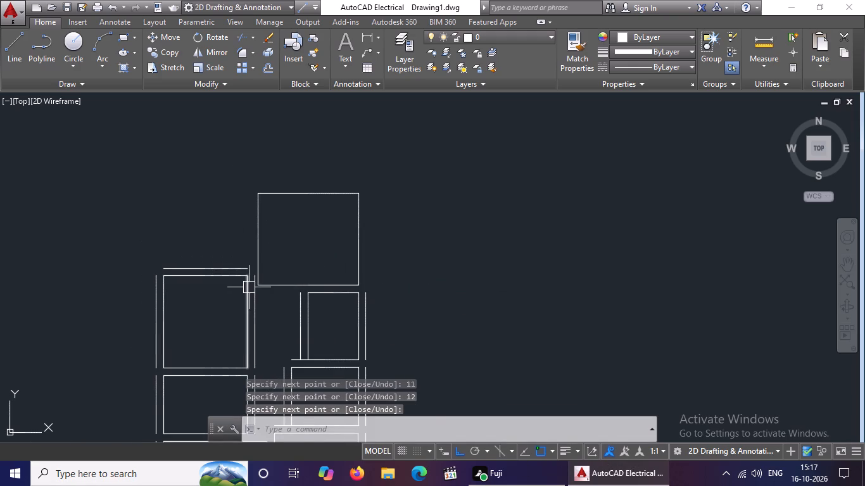
scroll(249, 287, "up", 2)
scroll(278, 274, "down", 1)
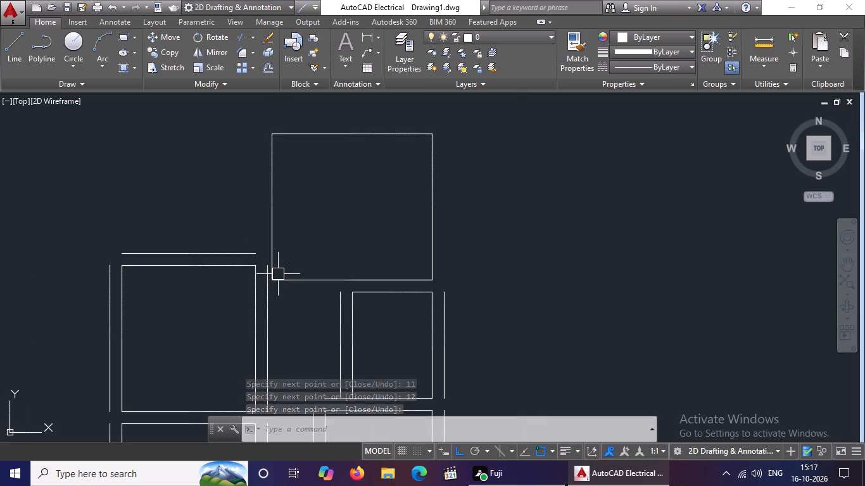
scroll(329, 253, "down", 2)
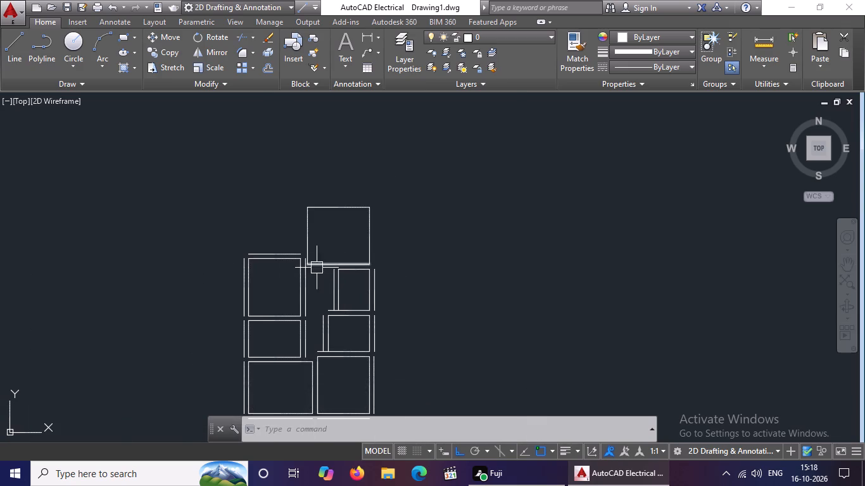
scroll(316, 261, "up", 2)
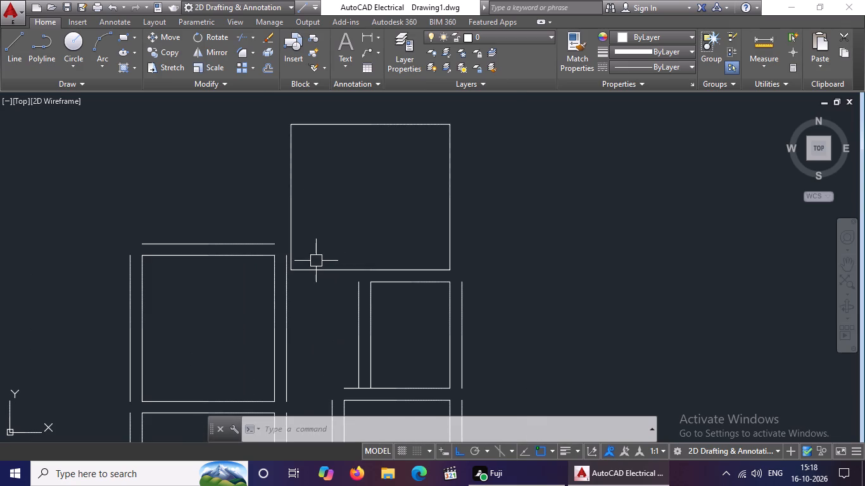
key("Escape")
type("EX")
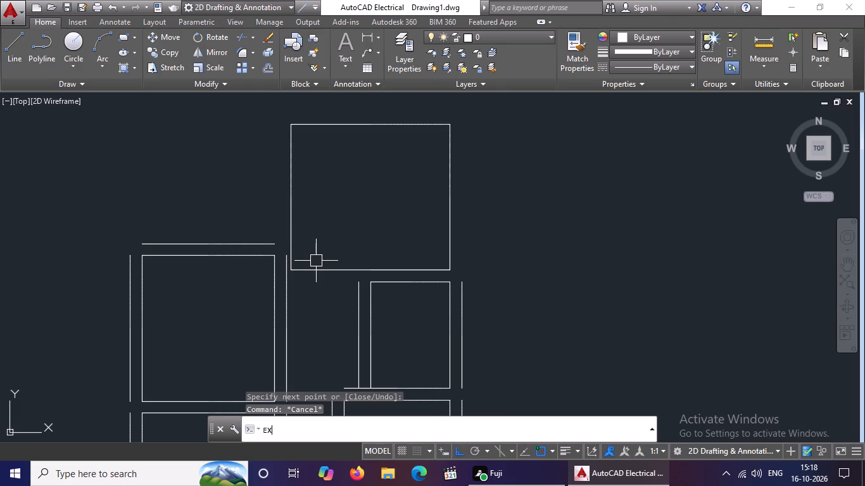
key("space")
key("space")
left_click(306, 273)
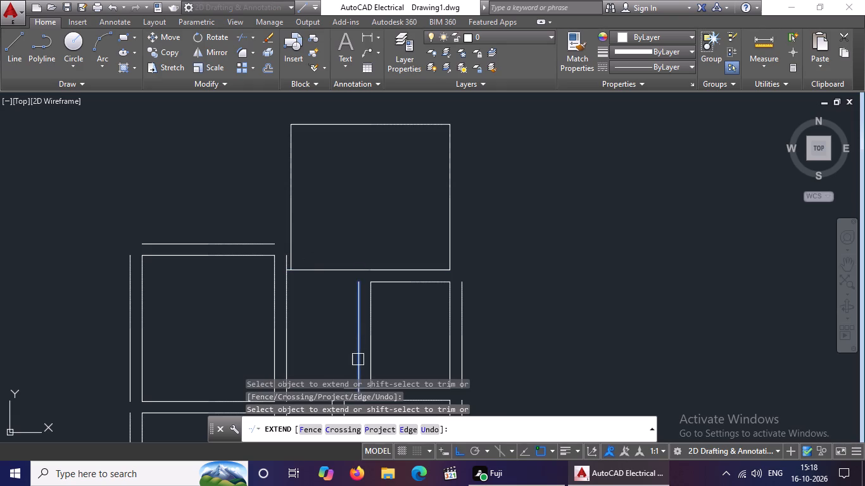
key("Escape")
Delete the left line of the 12 by 11 inch room.
left_click(291, 237)
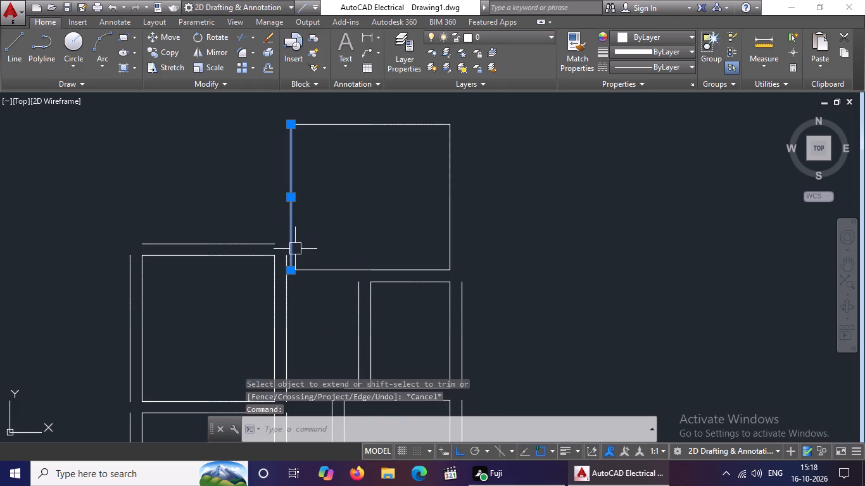
key("Delete")
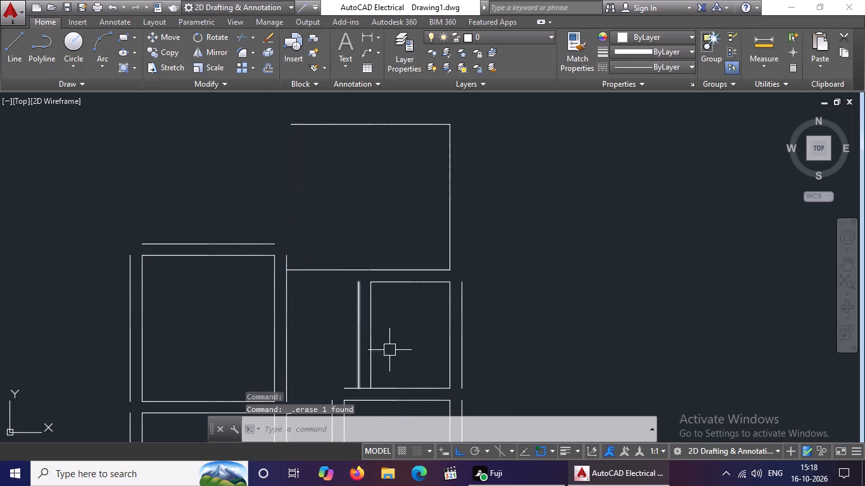
Fillet the neighbouring room's right-hand offset line with the top line of the 12 by 11 inch room, using radius 0.
type("F R")
key("space")
key("0")
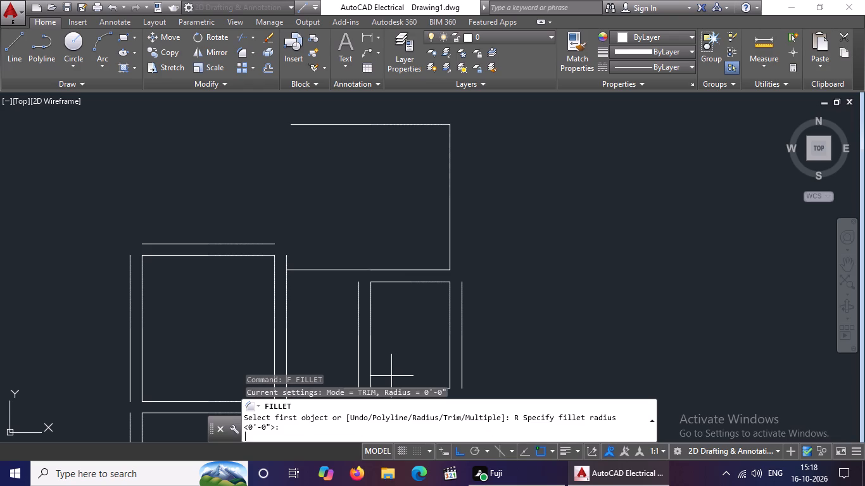
key("space")
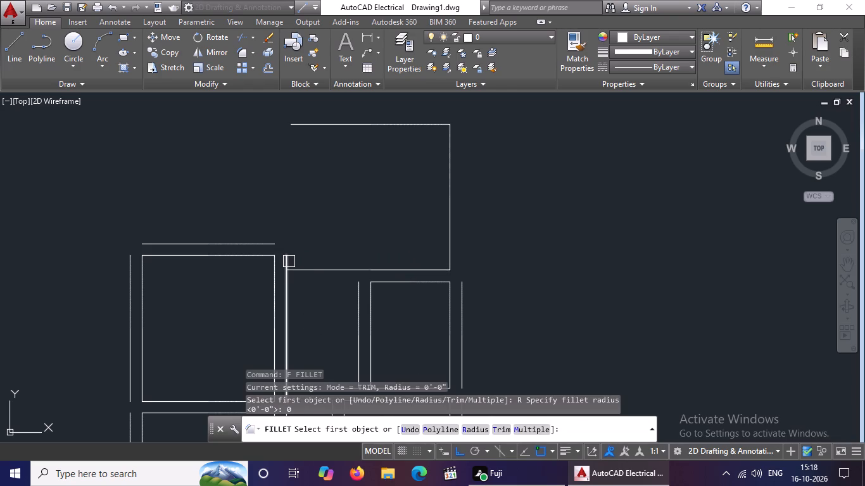
left_click(289, 261)
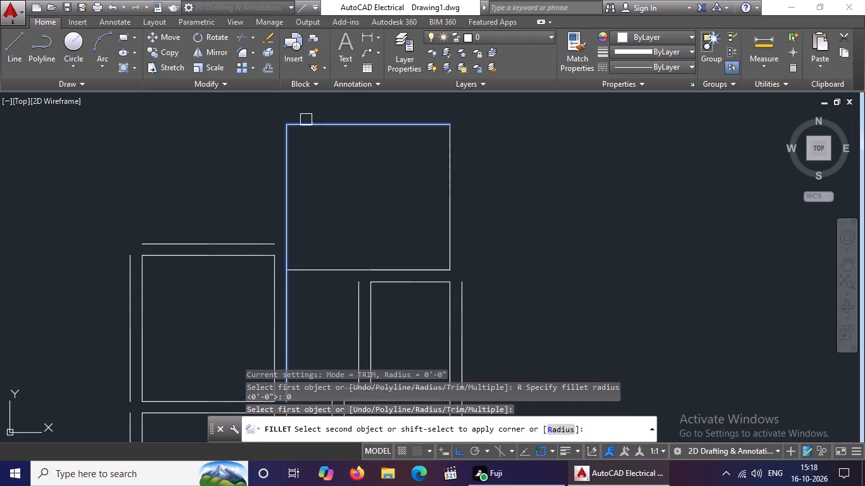
left_click(306, 120)
Offset the top, left and right lines of the uppermost room outward.
scroll(336, 290, "down", 2)
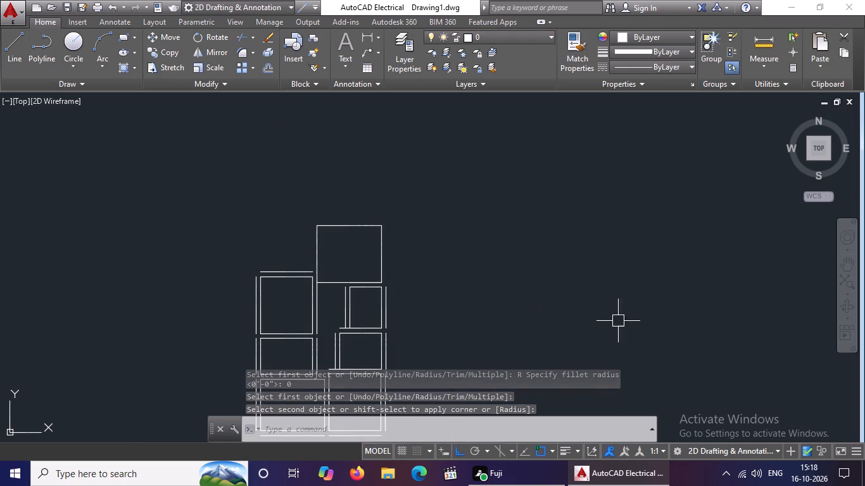
key("Escape")
key("o")
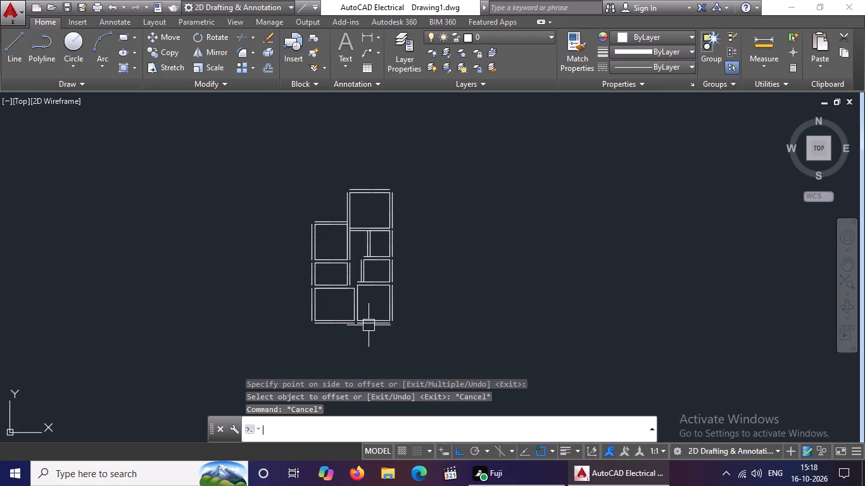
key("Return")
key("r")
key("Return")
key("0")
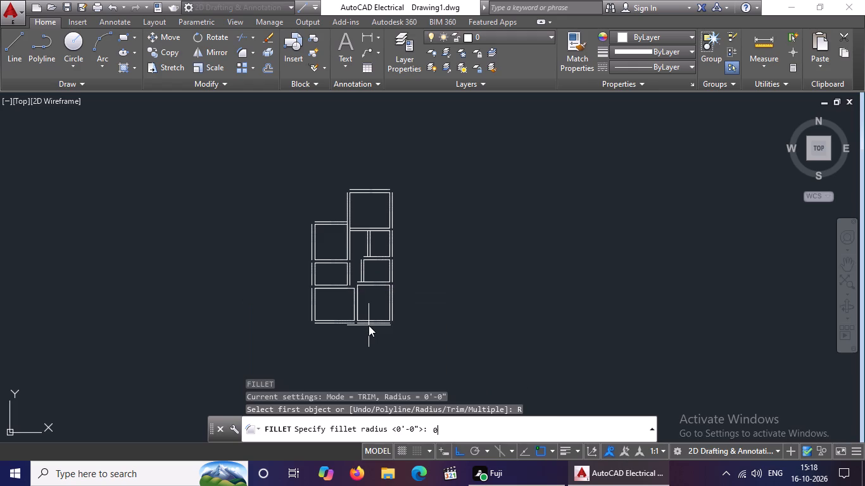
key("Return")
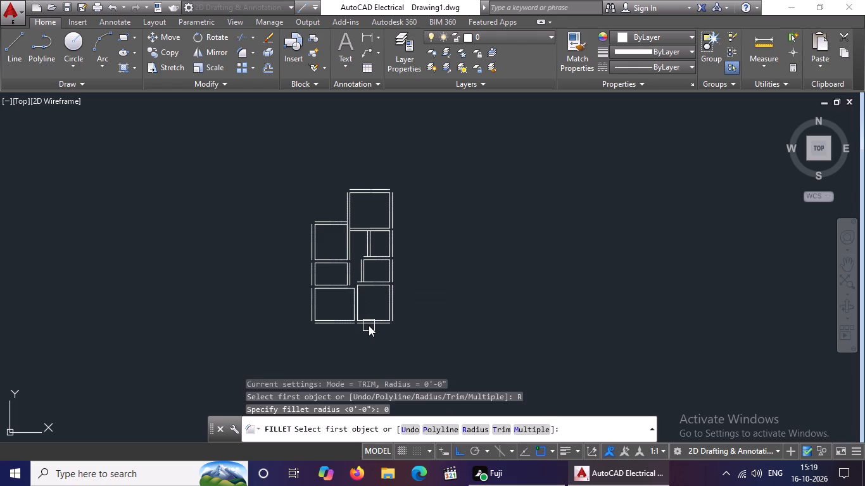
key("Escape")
Fillet the bottom-left and bottom-right outer wall corners of the plan using the Multiple option and radius 0.
key("f")
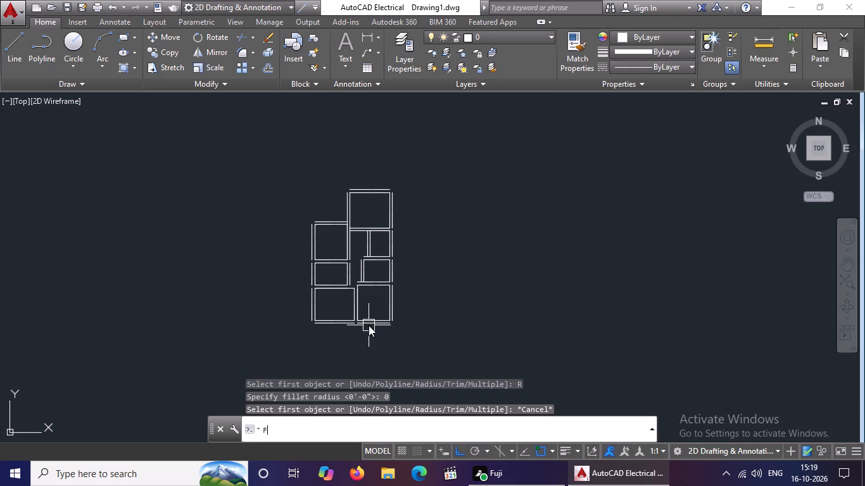
key("Return")
key("m")
key("Return")
key("r")
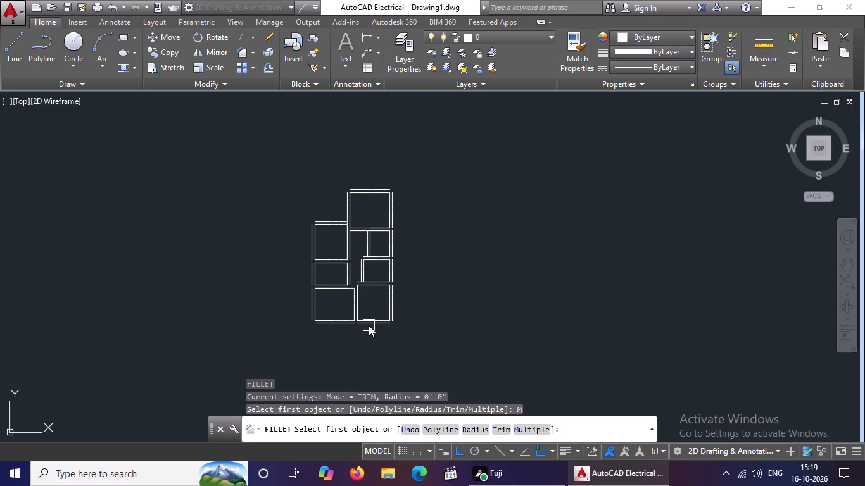
key("Return")
key("0")
key("Return")
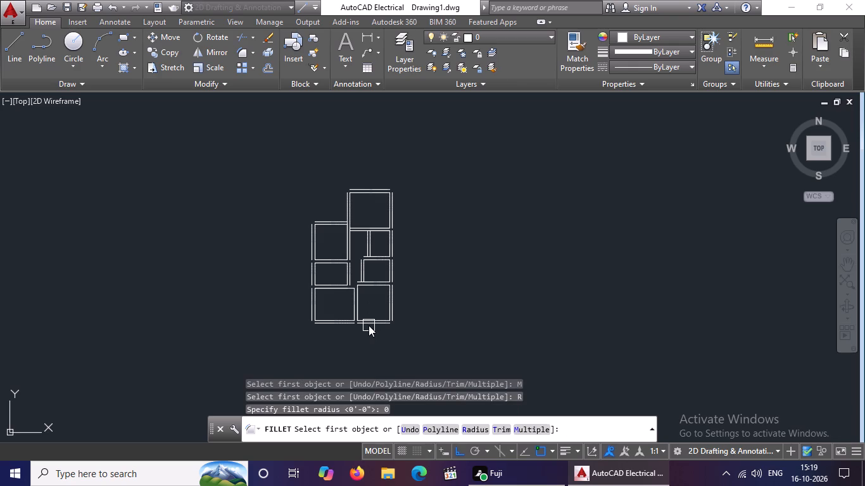
scroll(329, 333, "up", 3)
left_click(248, 276)
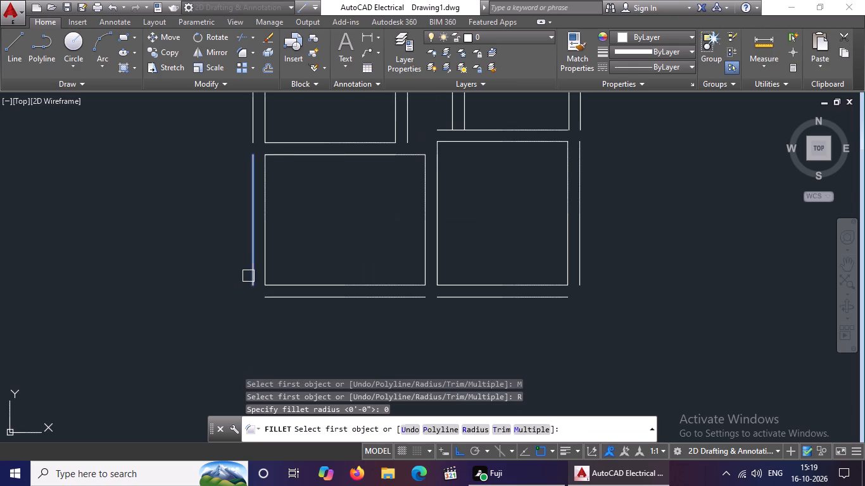
left_click(279, 299)
left_click(535, 299)
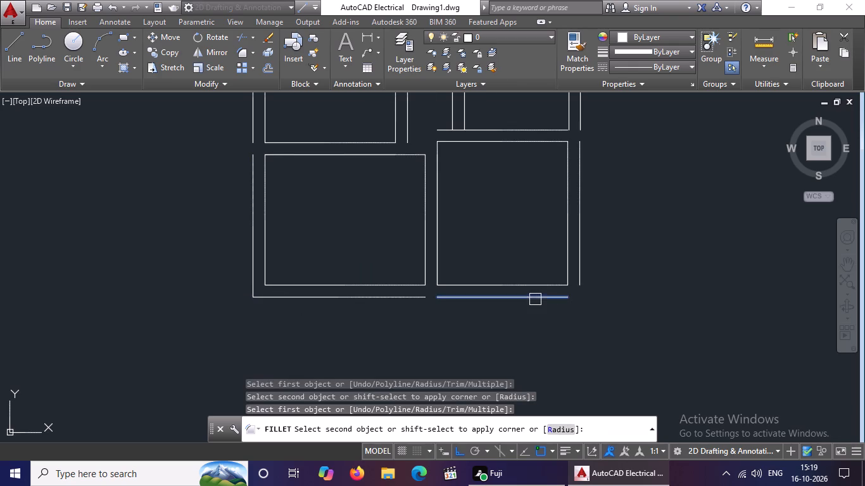
left_click(581, 249)
Fillet the outer top-left corner of the upper-left room and both outer top corners of the uppermost room, with radius 0.
scroll(581, 249, "down", 3)
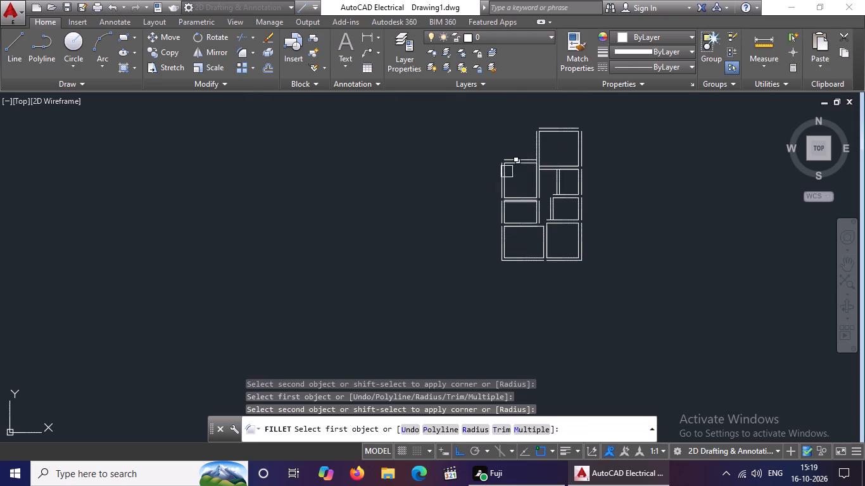
scroll(505, 151, "up", 2)
left_click(492, 199)
left_click(515, 171)
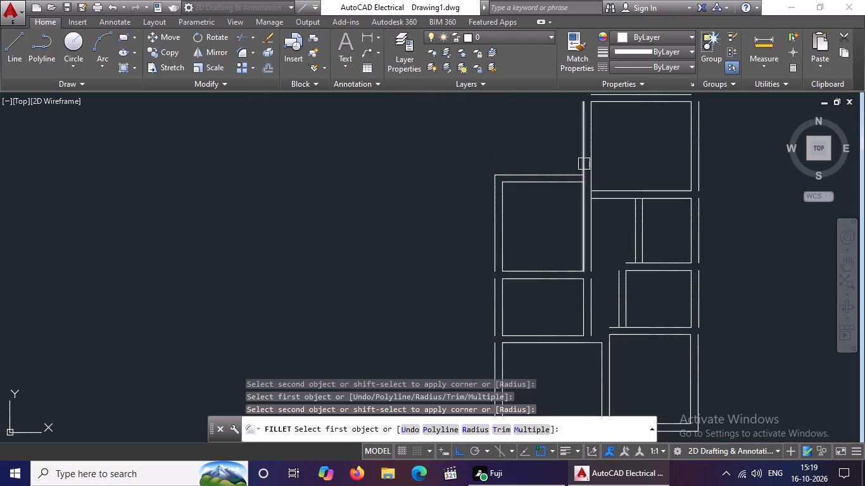
scroll(590, 162, "down", 1)
scroll(591, 120, "up", 3)
left_click(565, 158)
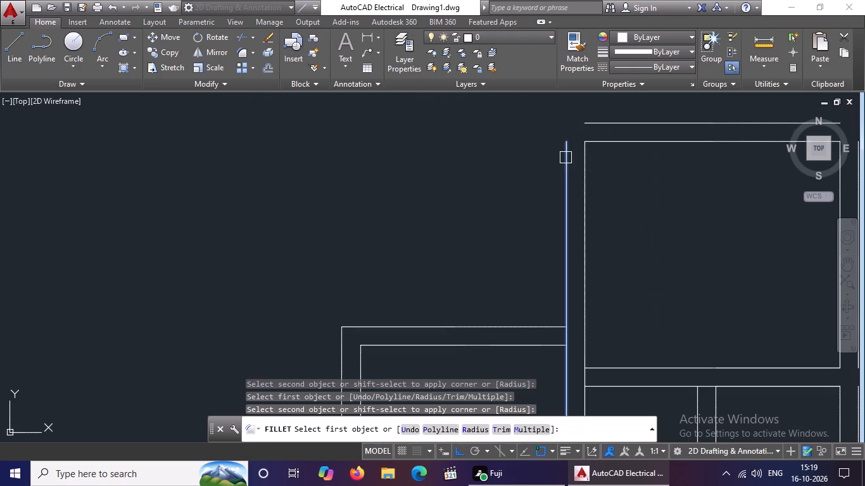
left_click(605, 121)
scroll(606, 130, "down", 3)
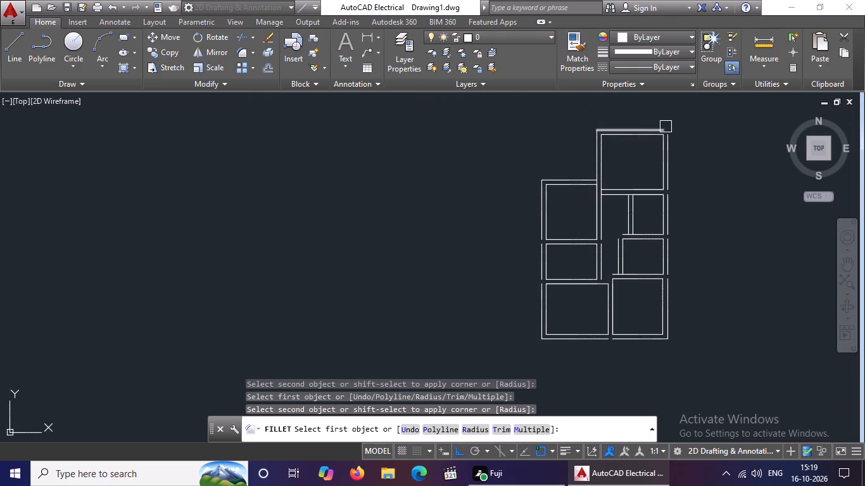
scroll(661, 128, "up", 3)
left_click(643, 137)
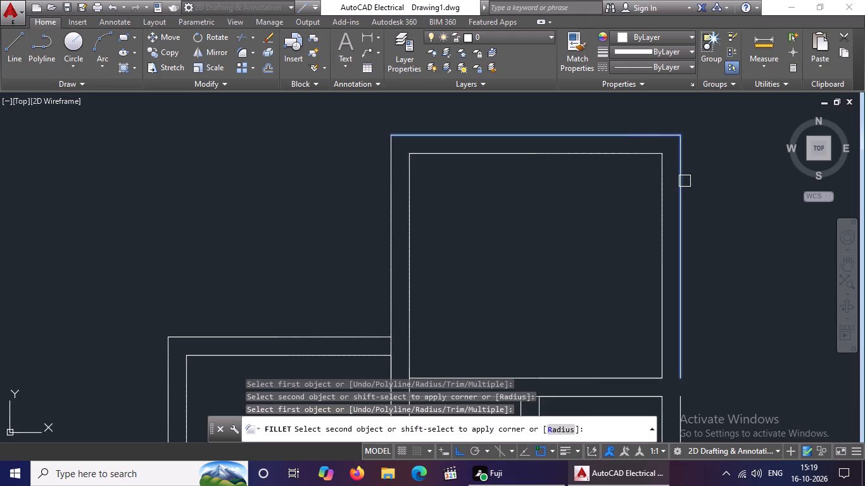
left_click(685, 181)
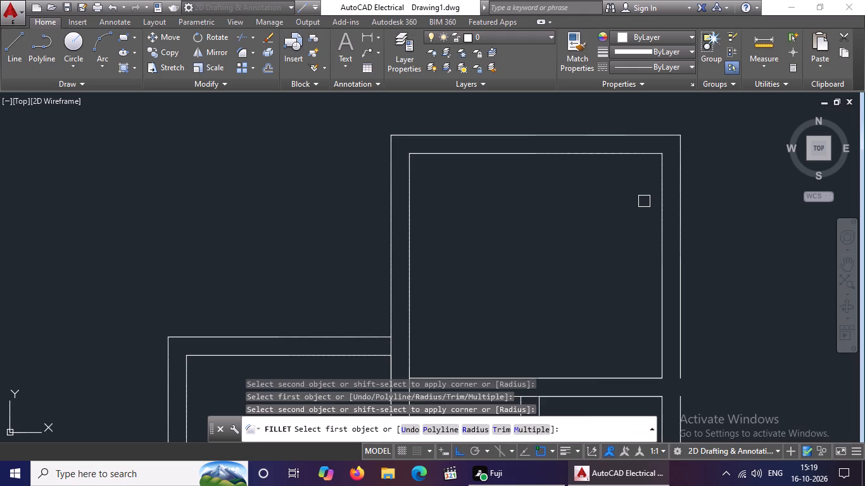
Fillet the corridor-side top-left wall corners of the lower-right room and the room directly above it, with radius 0.
scroll(584, 208, "down", 2)
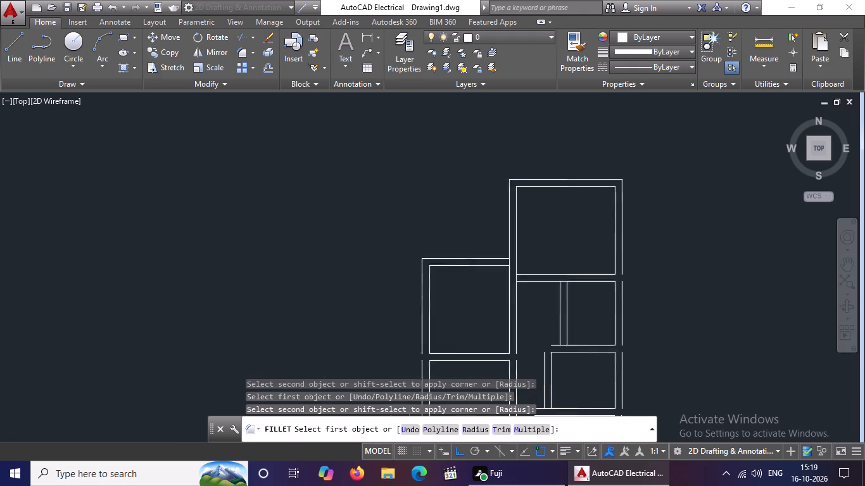
scroll(584, 208, "down", 1)
scroll(554, 371, "up", 2)
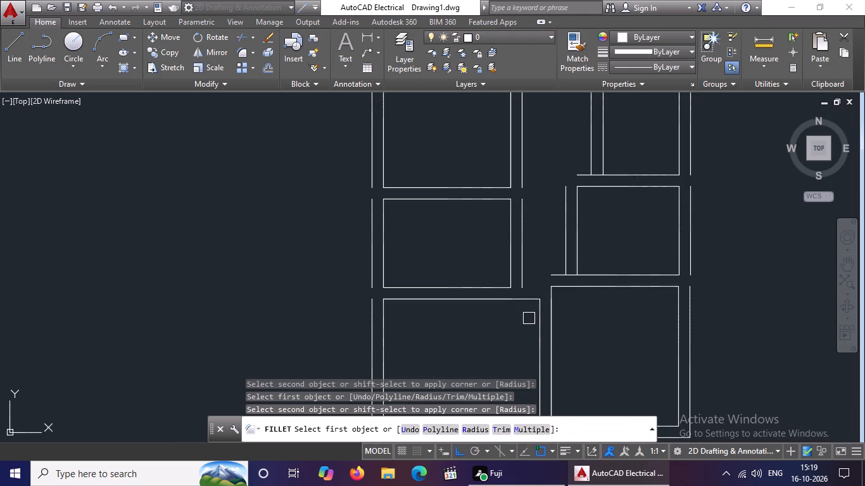
left_click(538, 332)
left_click(560, 275)
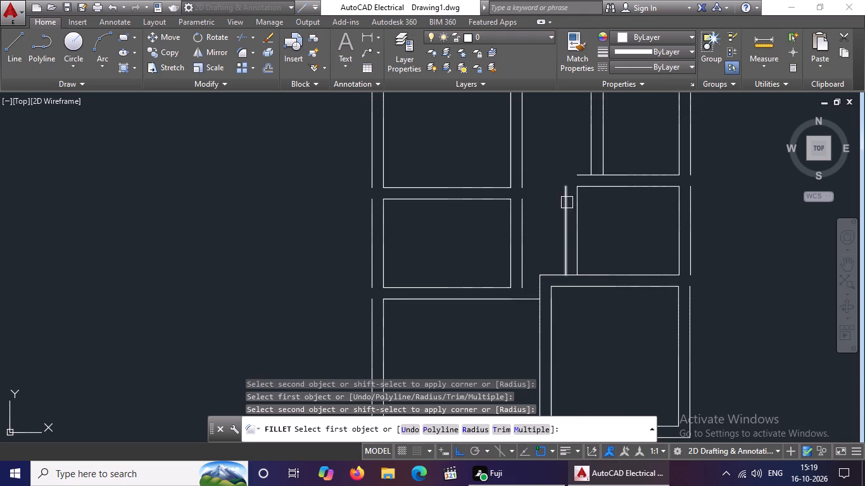
left_click(568, 200)
left_click(581, 173)
scroll(581, 174, "down", 1)
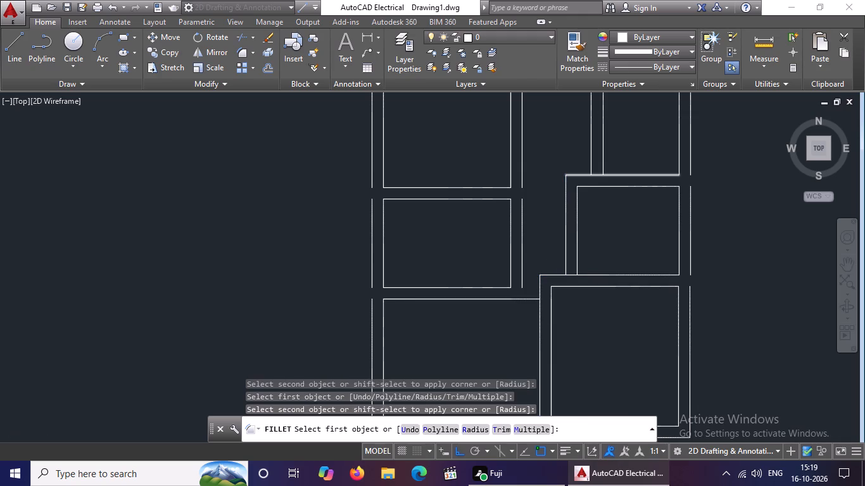
middle_click_drag(549, 232, 549, 277)
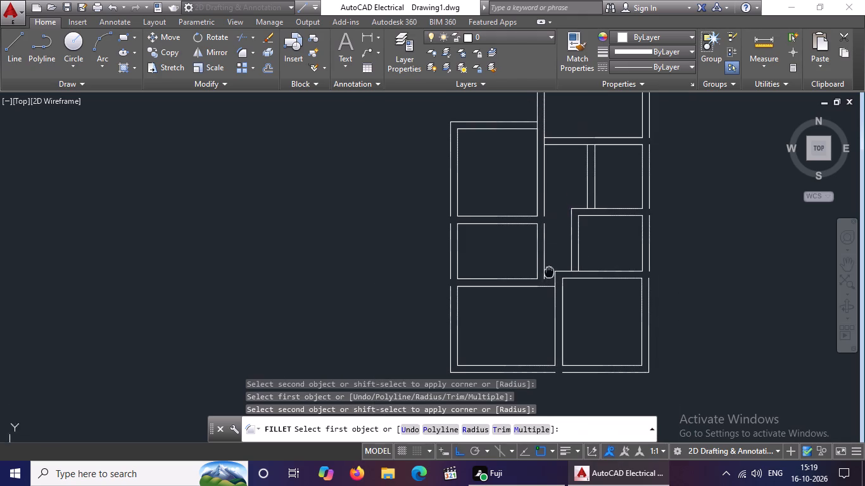
middle_click_drag(549, 277, 547, 337)
scroll(553, 324, "down", 2)
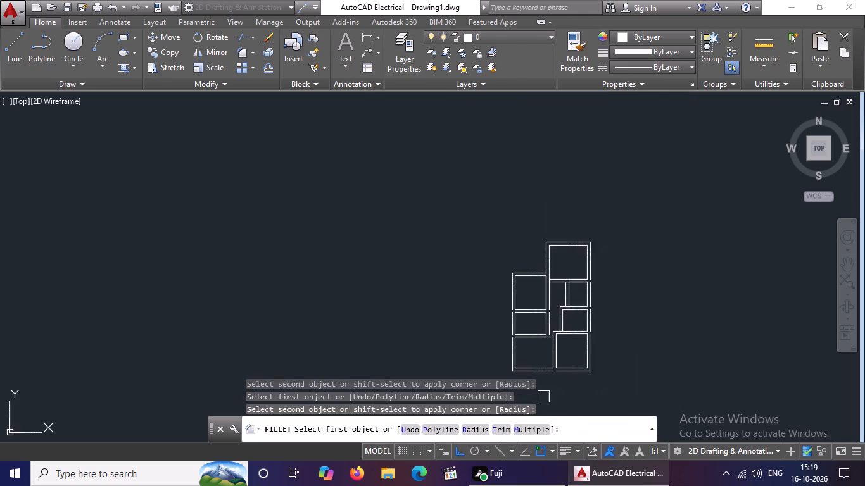
scroll(543, 397, "up", 2)
key("Escape")
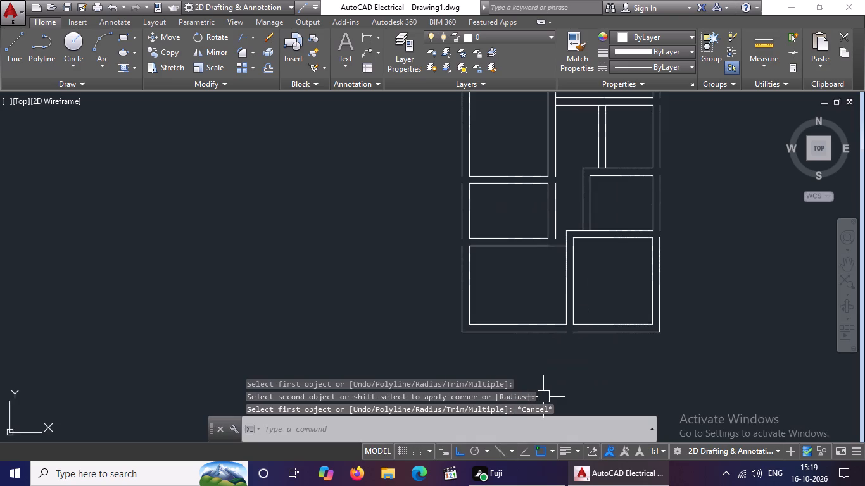
Extend the bottom outer line of the lower-right room and the left outer line of the lower-left room to close the wall gaps.
type("EX")
key("space")
key("space")
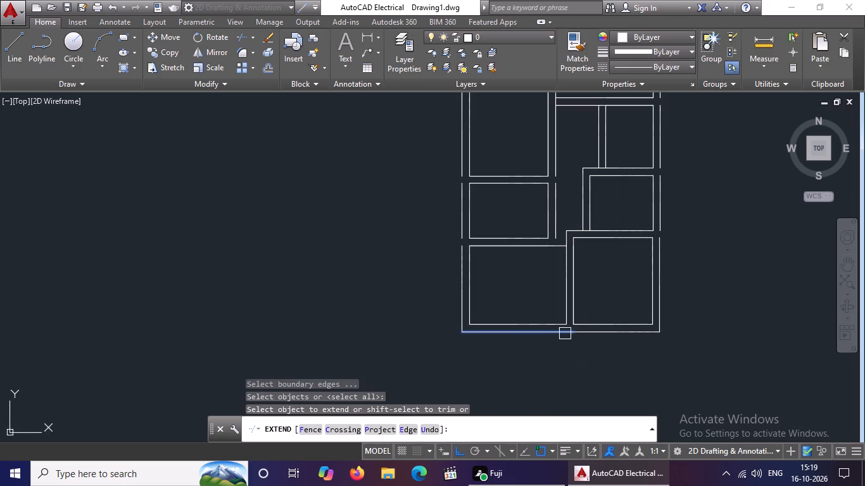
left_click(583, 335)
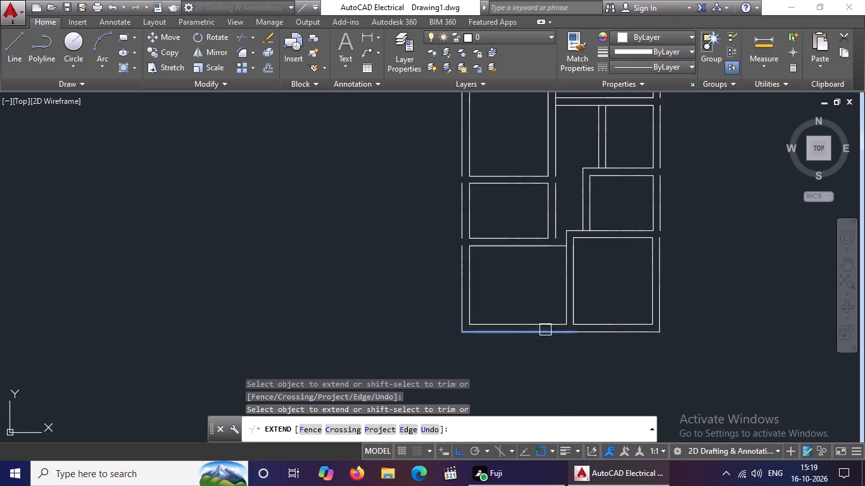
left_click(459, 248)
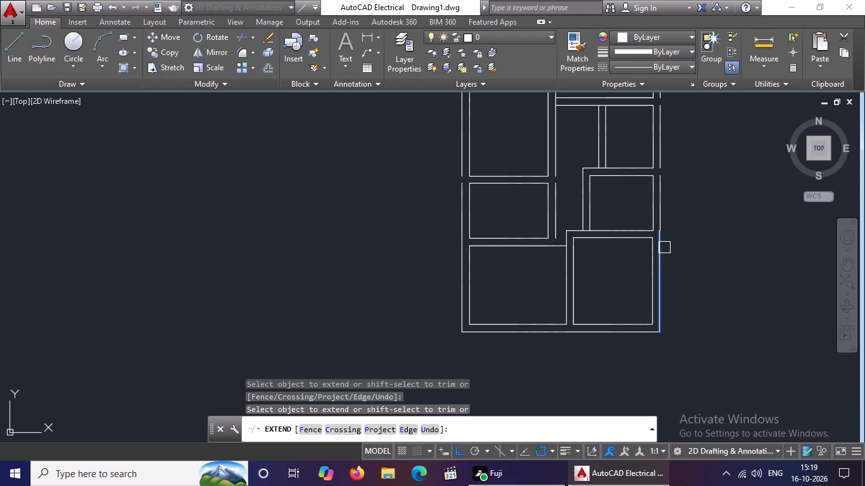
Extend the outer line segments along the plan's right side to close the gaps between the stacked rooms up to the uppermost room.
left_click(664, 247)
scroll(664, 210, "up", 1)
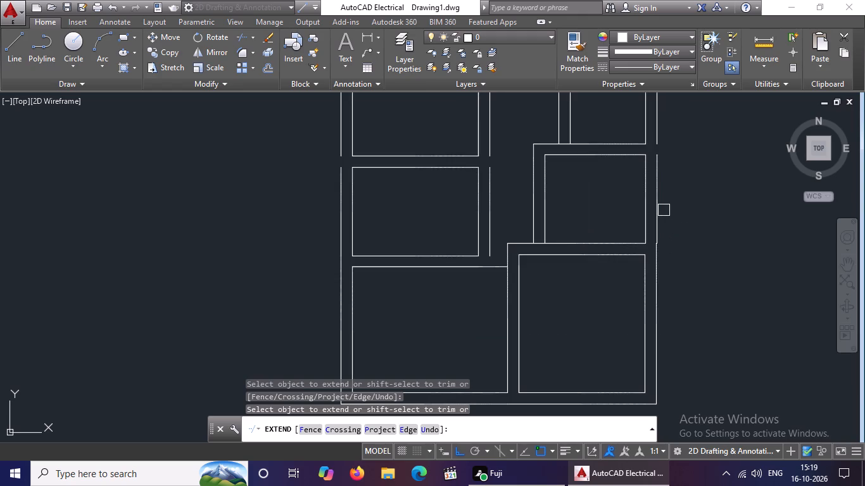
scroll(664, 244, "up", 3)
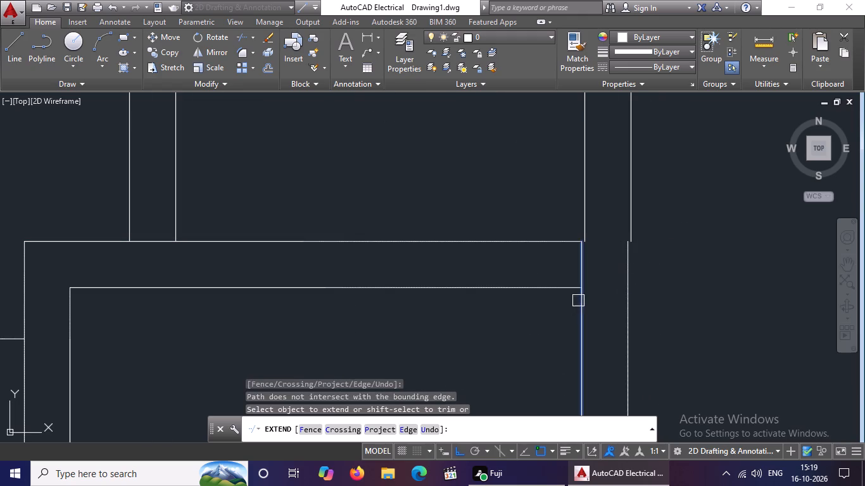
scroll(586, 290, "down", 4)
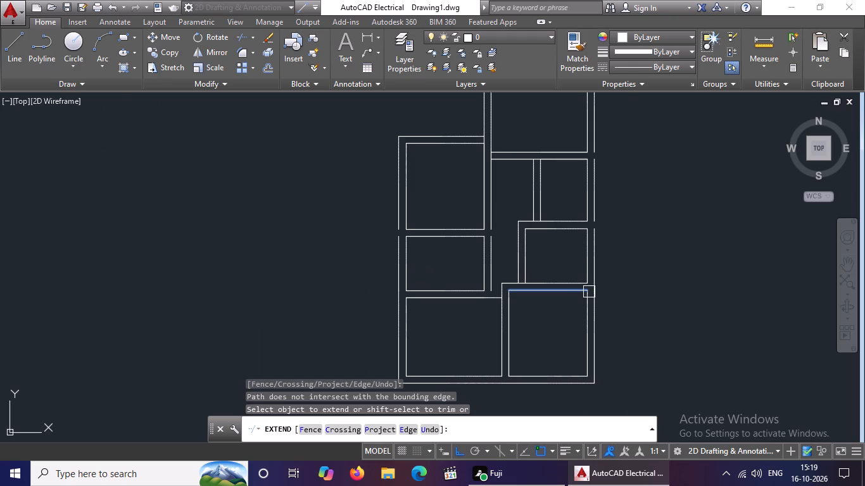
scroll(606, 257, "up", 2)
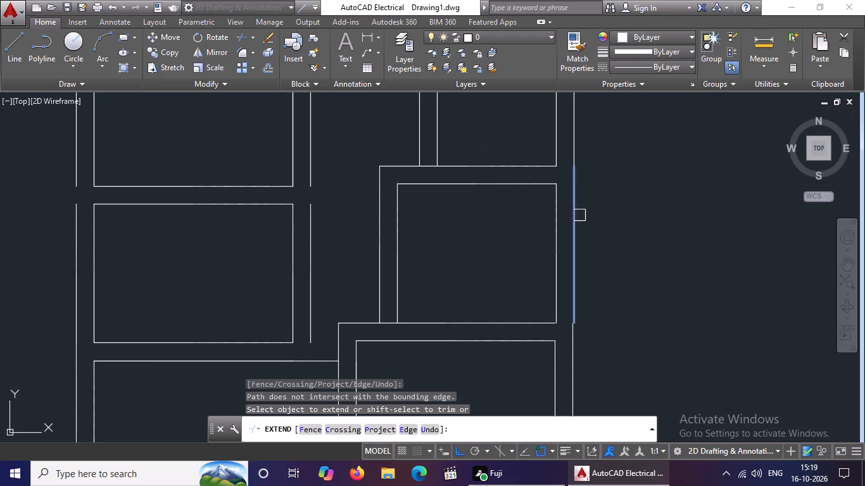
left_click(576, 190)
scroll(596, 201, "down", 2)
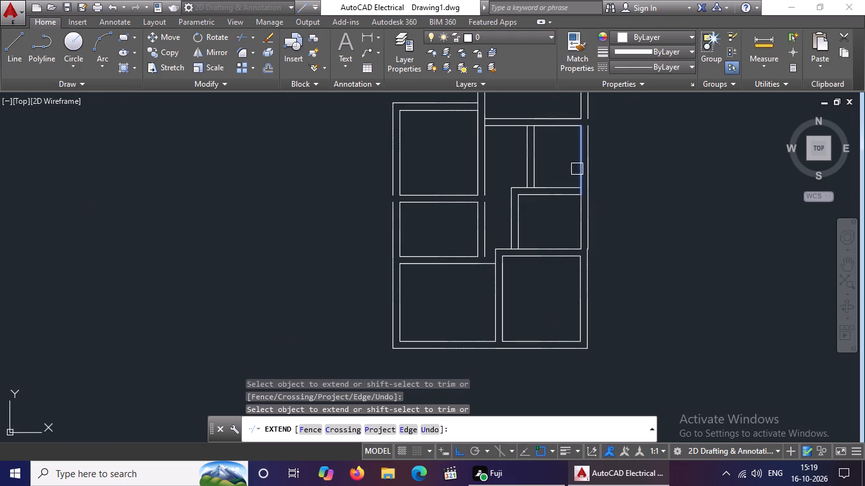
left_click(588, 160)
middle_click_drag(618, 239, 618, 408)
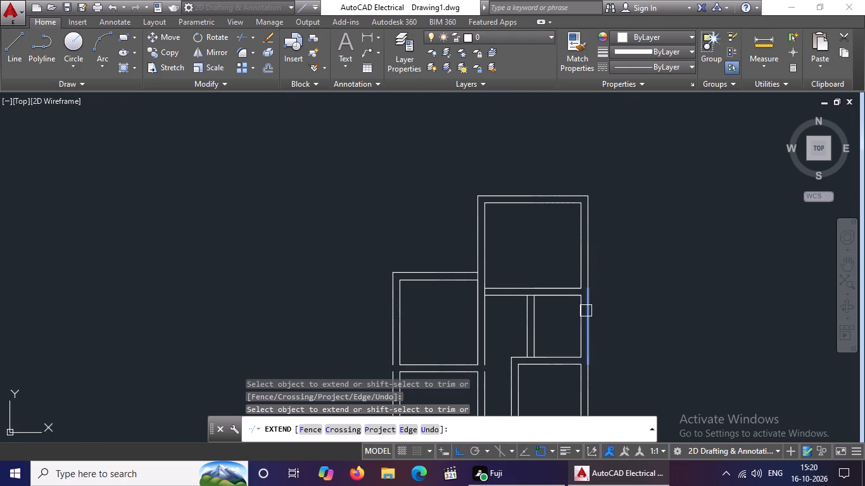
left_click(586, 311)
Extend the middle-left room's corridor-side line both ways and the upper-left room's left outer line downward to close the wall gaps.
scroll(610, 299, "down", 2)
scroll(554, 361, "up", 3)
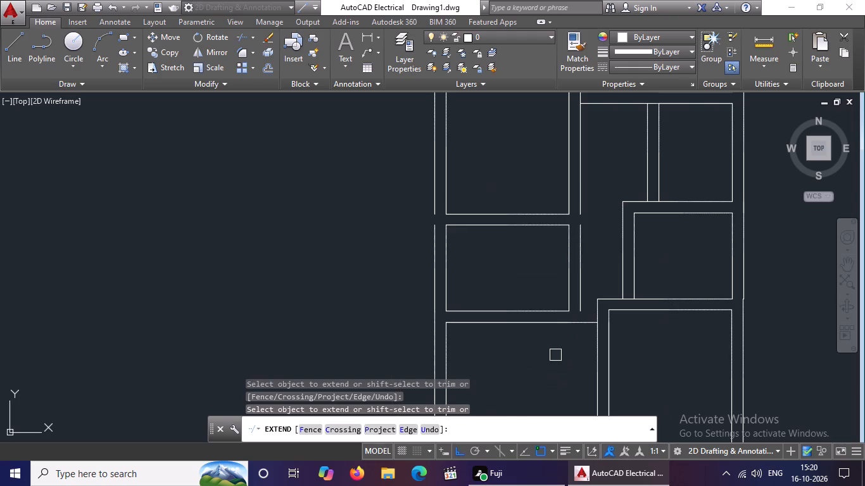
left_click(576, 300)
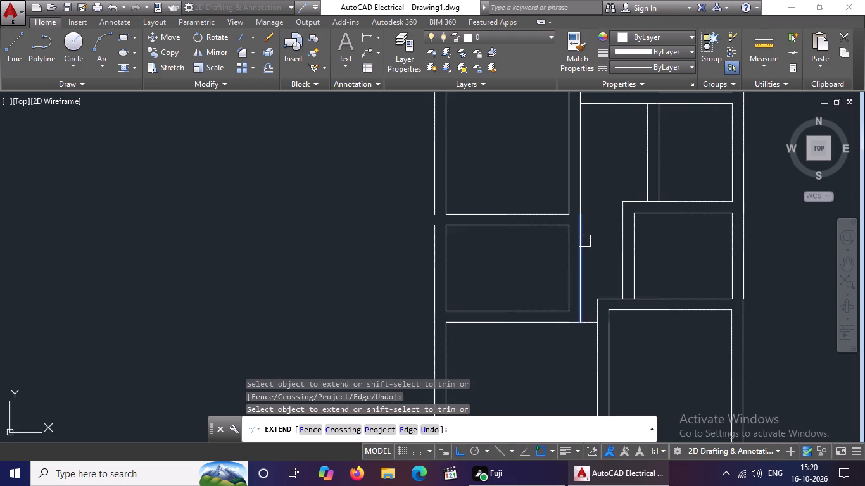
left_click(584, 240)
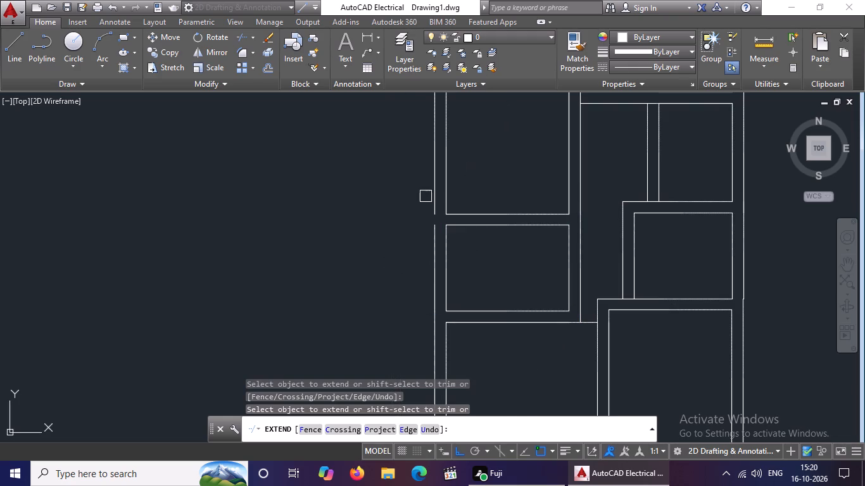
left_click_drag(430, 200, 446, 204)
scroll(520, 209, "down", 2)
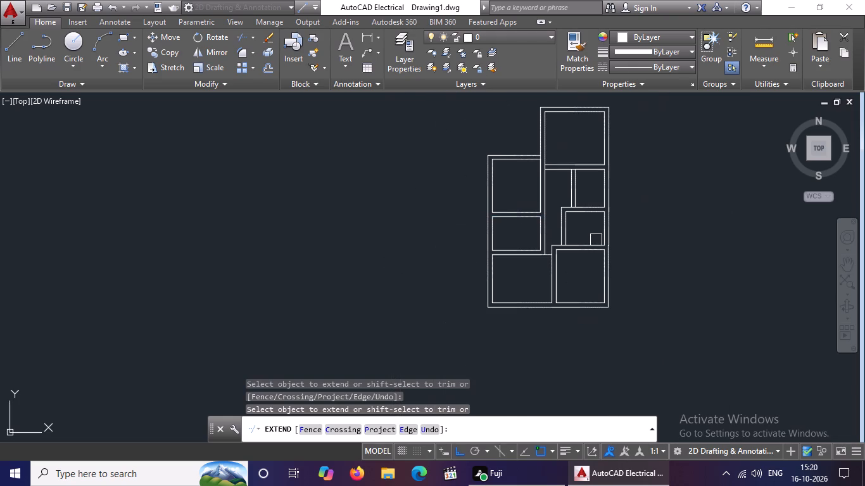
middle_click(593, 237)
scroll(592, 237, "up", 1)
key("Escape")
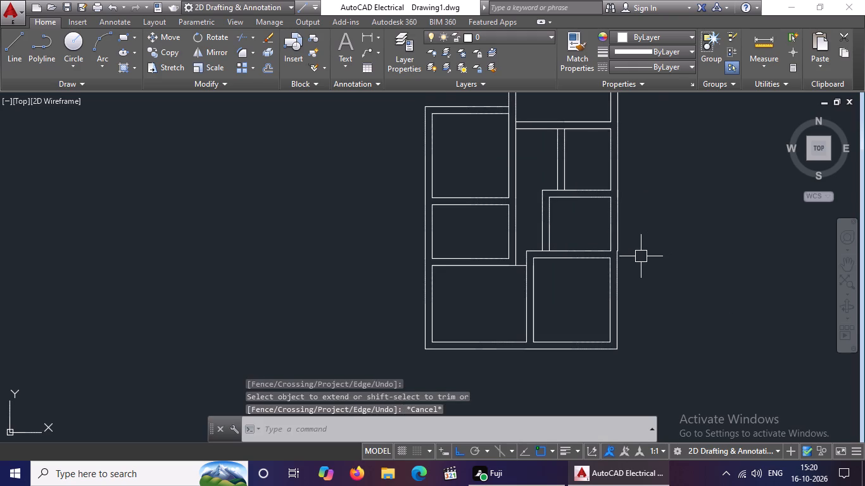
Move the right inner wall line of the room above the lower-right room to meet the end of its bottom wall line.
scroll(637, 257, "up", 3)
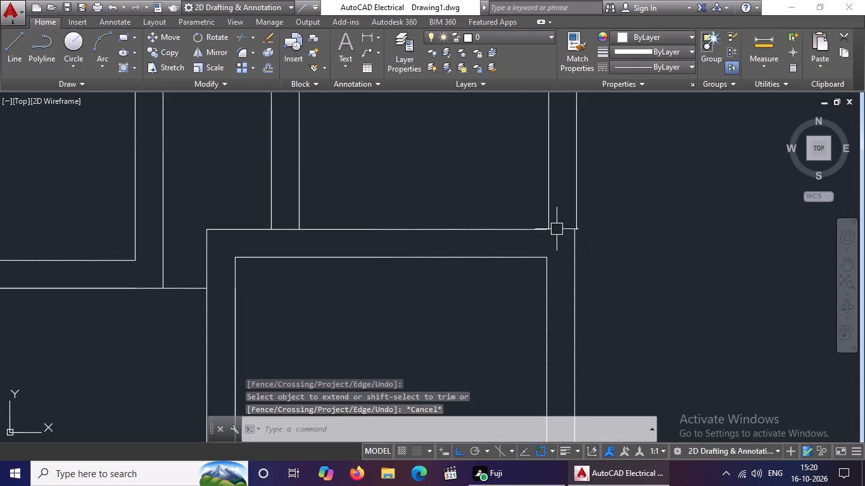
left_click(550, 185)
left_click(163, 37)
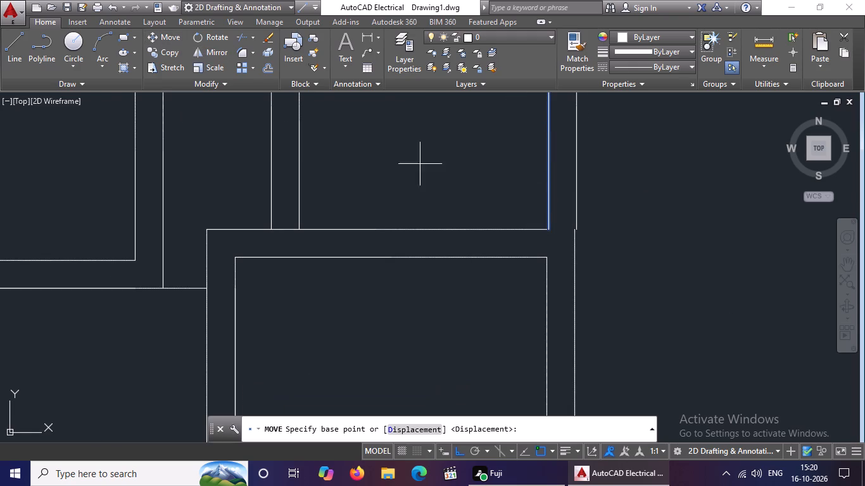
scroll(552, 220, "up", 2)
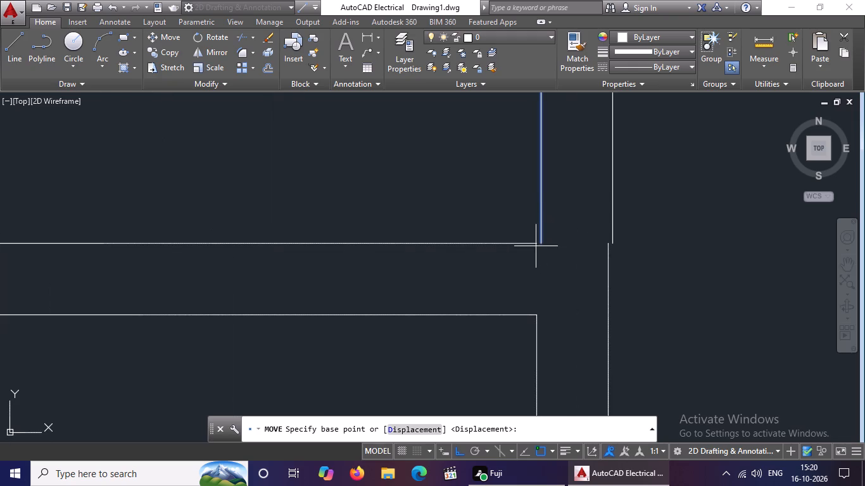
left_click(544, 244)
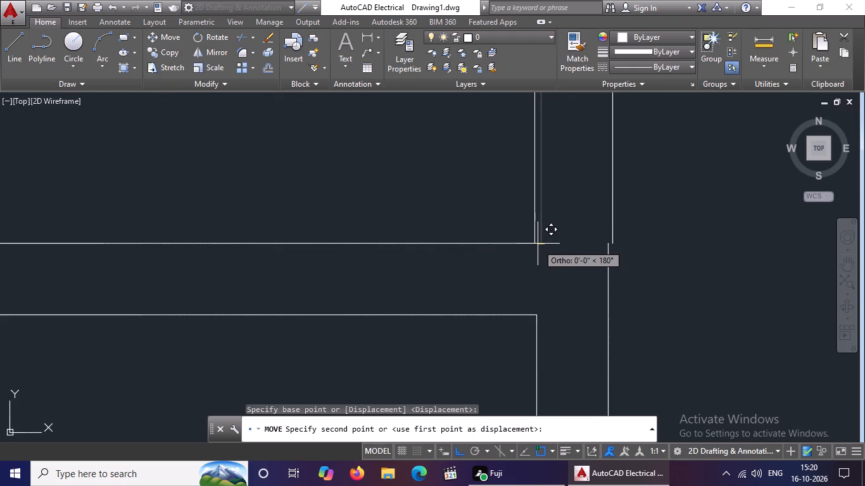
left_click(541, 244)
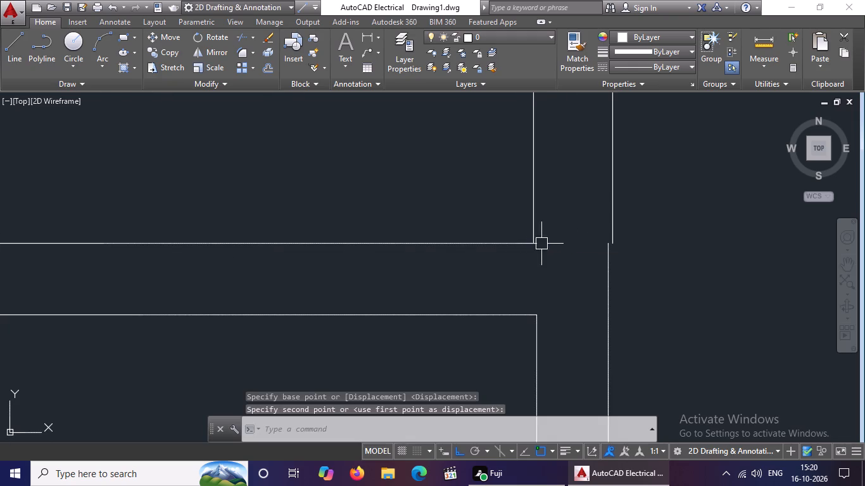
left_click(534, 211)
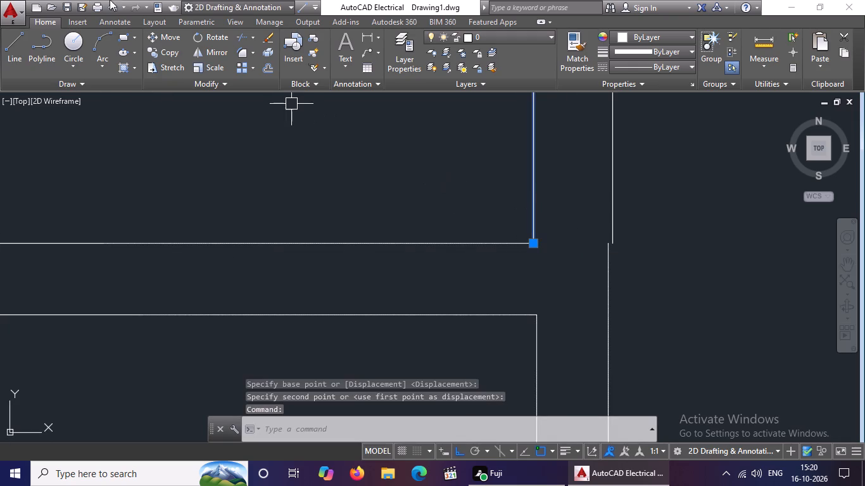
left_click_drag(164, 38, 177, 44)
scroll(525, 238, "up", 3)
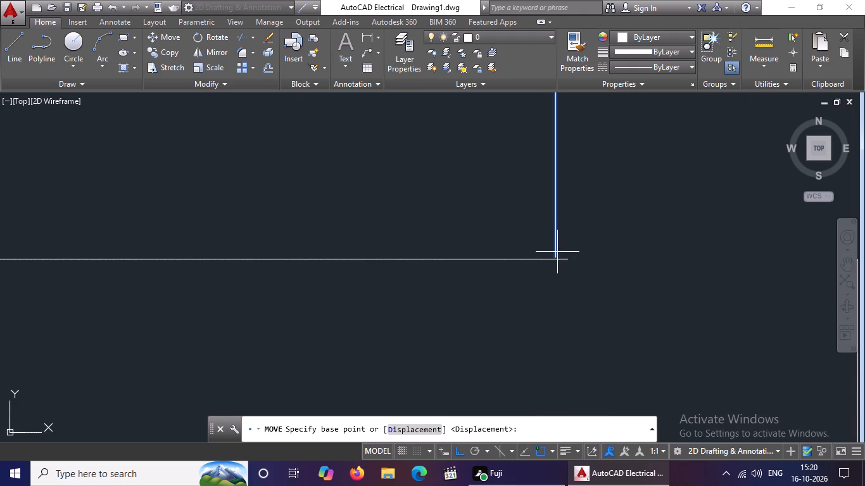
scroll(557, 252, "up", 3)
left_click(546, 270)
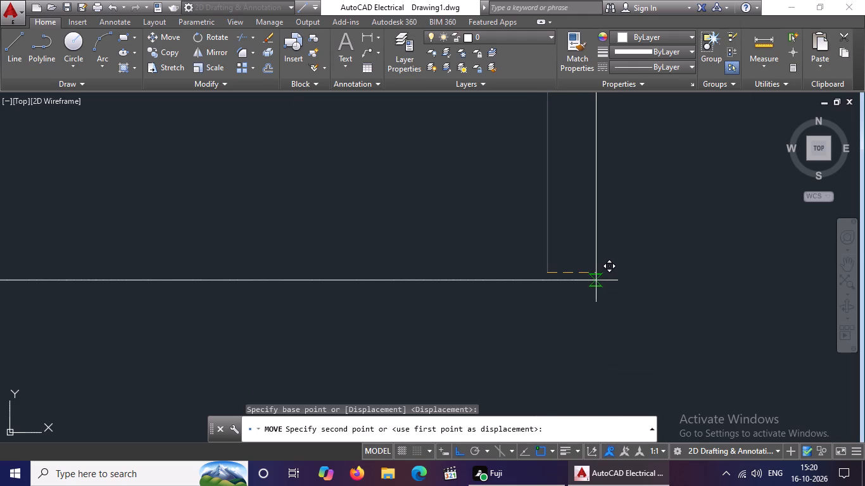
left_click(594, 280)
scroll(635, 270, "down", 3)
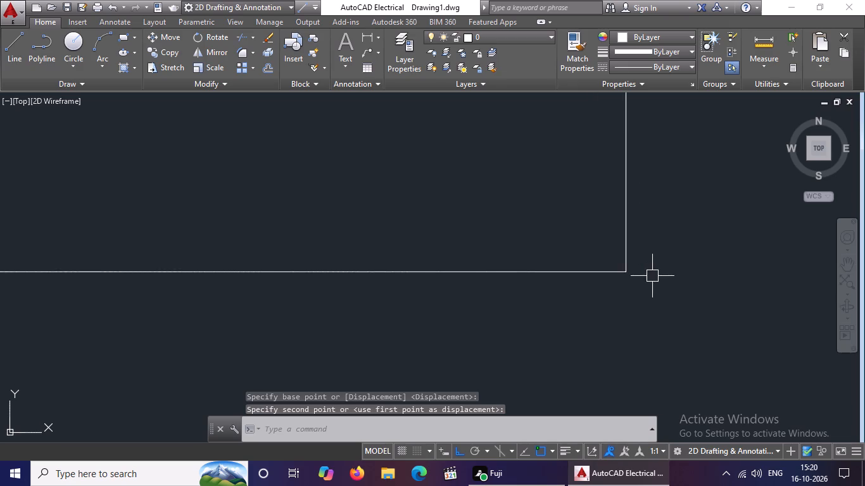
Move the same room's right outer wall line into alignment with the lower-right room's outer line.
scroll(652, 276, "down", 3)
left_click(722, 252)
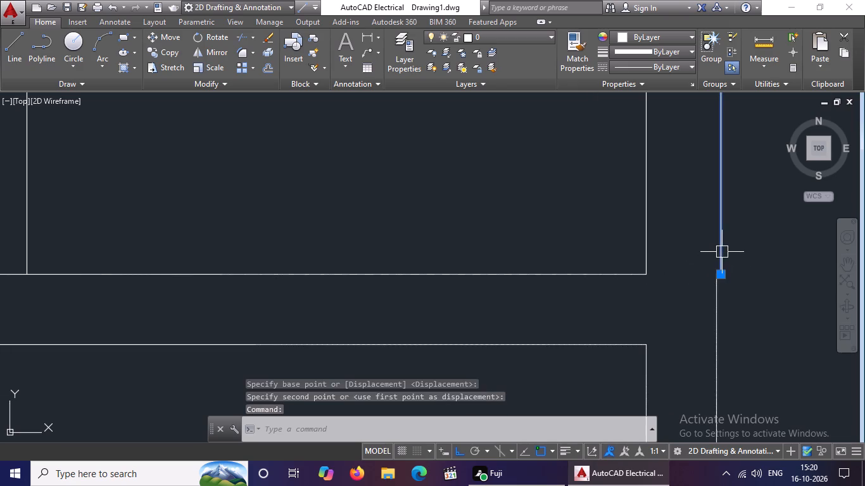
left_click(169, 37)
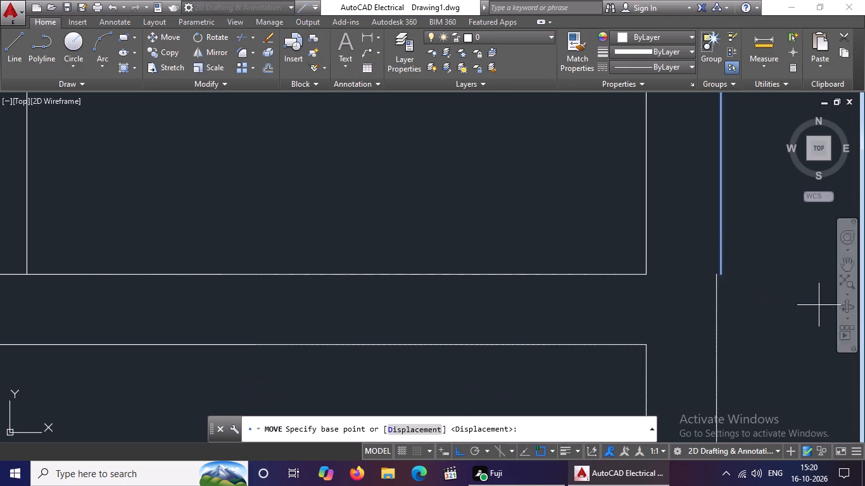
scroll(812, 297, "up", 3)
left_click(434, 210)
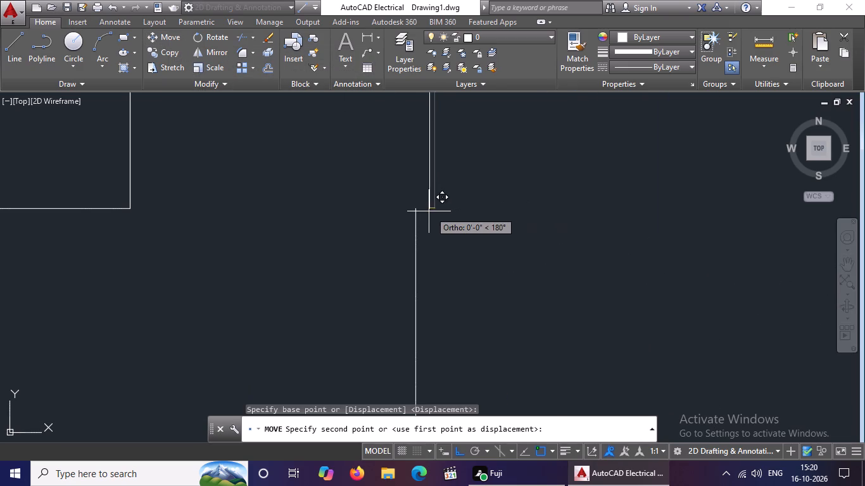
left_click(414, 209)
scroll(443, 214, "down", 4)
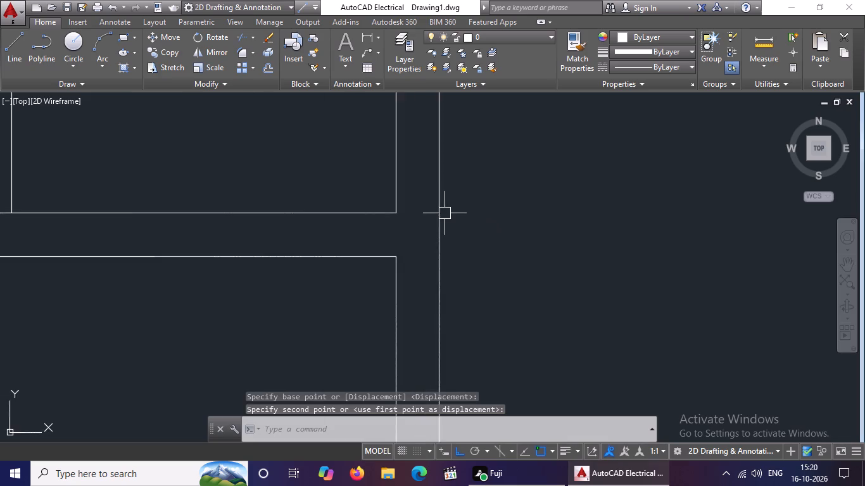
Delete the two right-side outer wall segments beside the uppermost room and the small room directly below it.
scroll(448, 212, "down", 4)
middle_click_drag(456, 190, 465, 358)
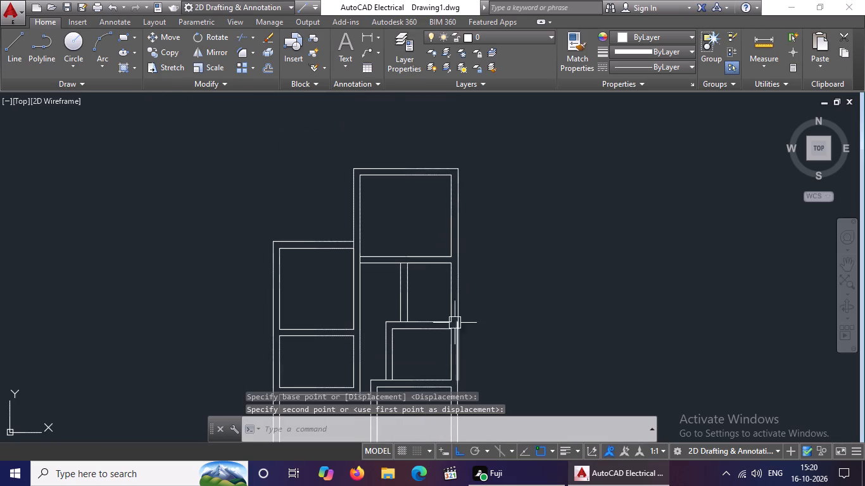
scroll(465, 235, "up", 3)
scroll(458, 246, "down", 4)
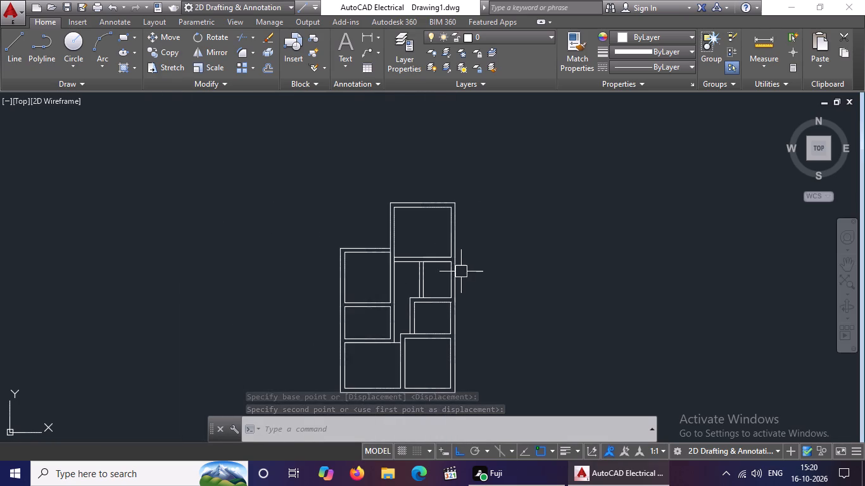
scroll(459, 272, "up", 2)
left_click(446, 293)
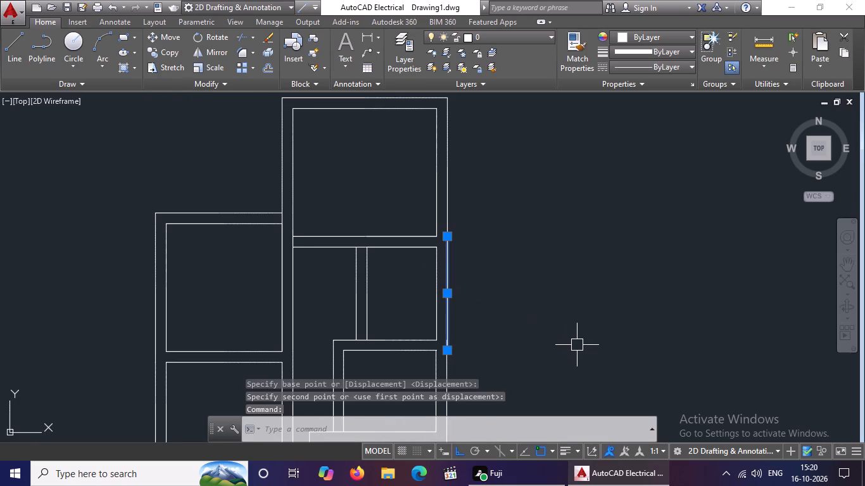
key("Delete")
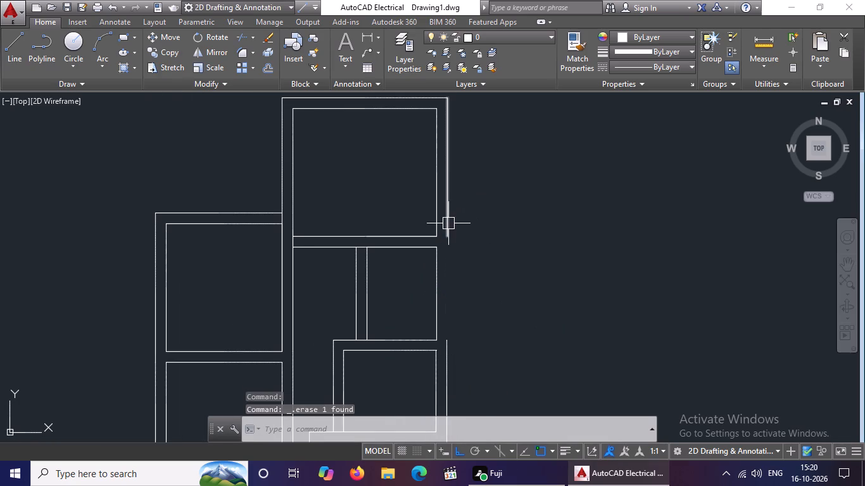
left_click(448, 223)
key("Delete")
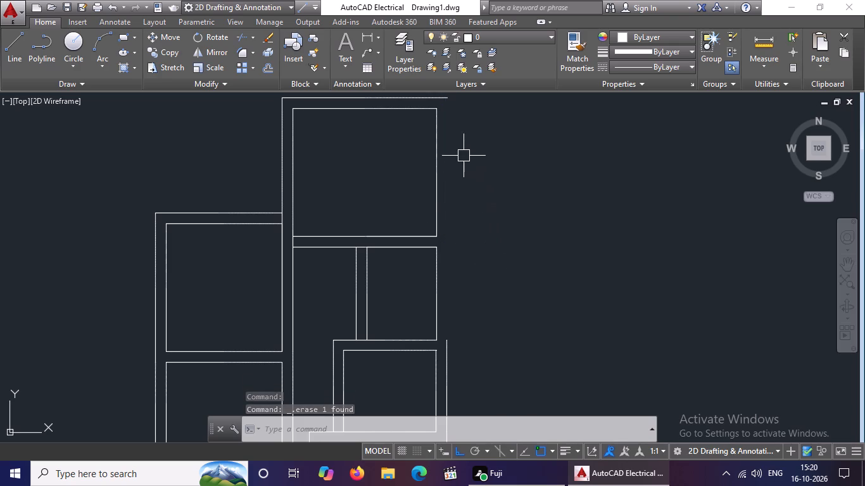
Fillet the remaining right outer wall line with the uppermost room's top outer line, using radius 0.
middle_click_drag(464, 187, 464, 225)
key("Escape")
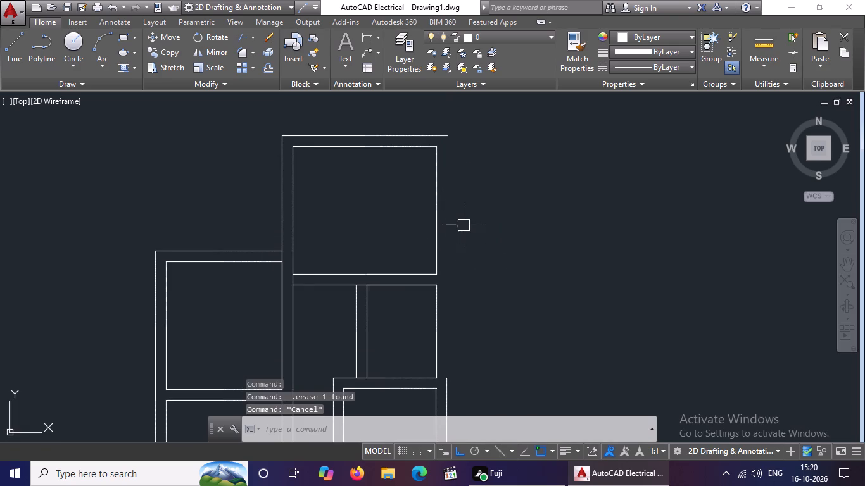
key("f")
key("space")
type("R")
key("space")
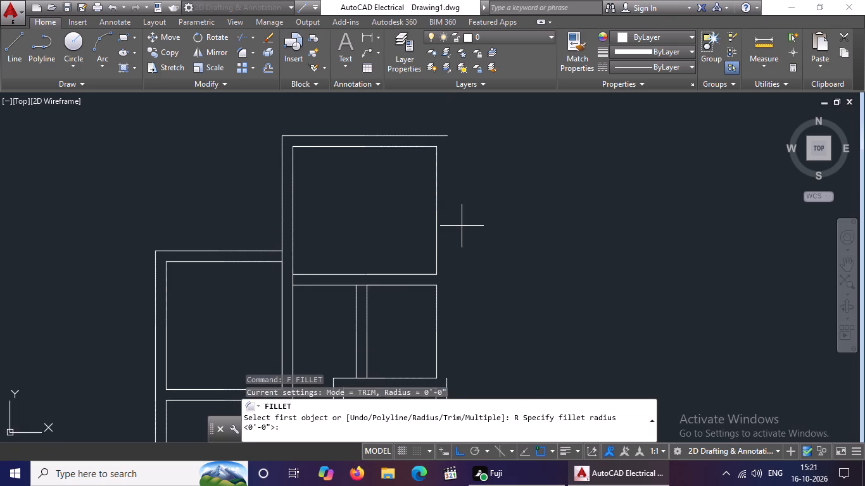
key("0")
key("space")
scroll(464, 250, "down", 2)
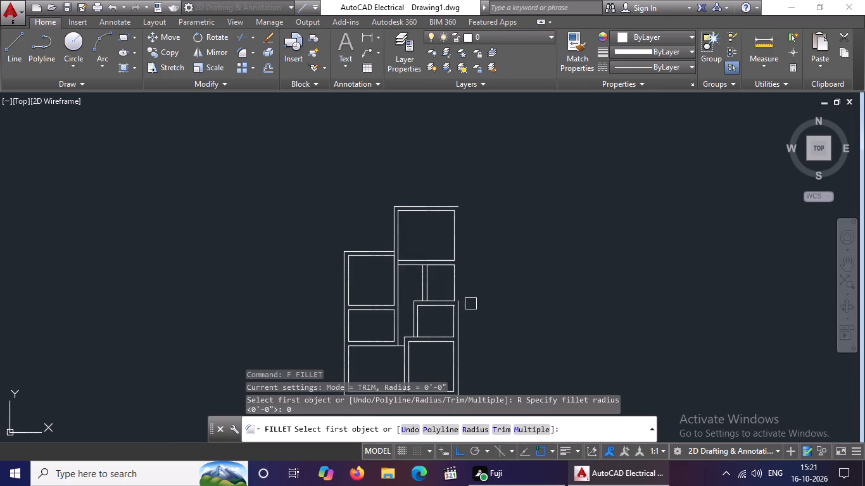
left_click(464, 306)
left_click(460, 312)
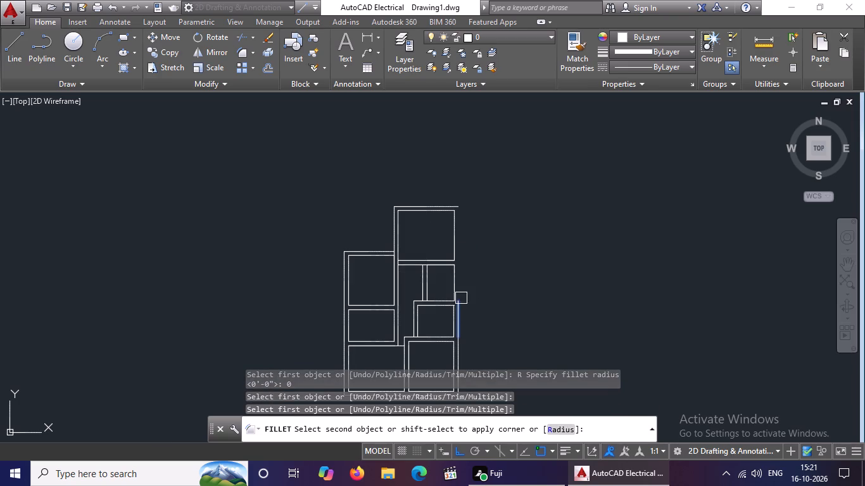
left_click(442, 206)
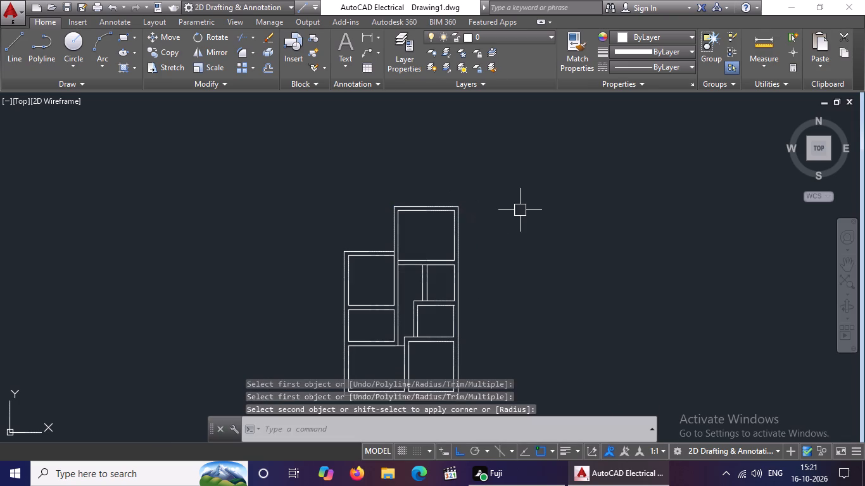
Trim the line crossing the corridor opening into the lower-left room and the line crossing the wall junction above the lower-right room.
scroll(481, 318, "down", 1)
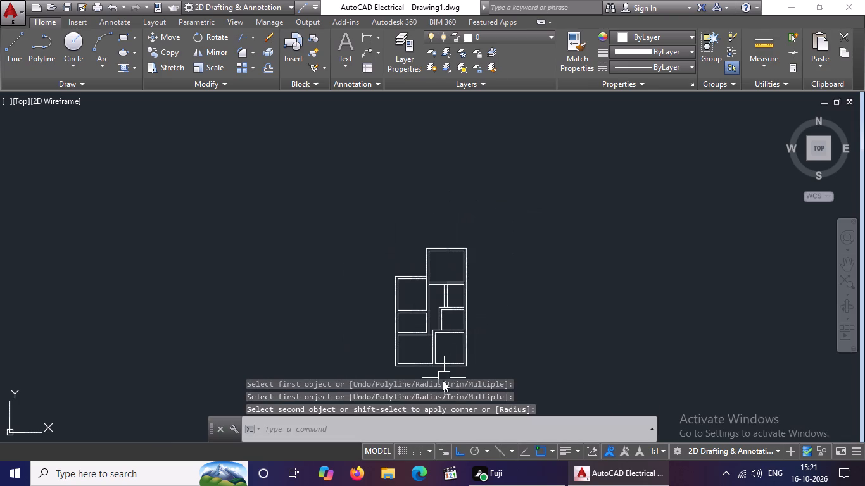
scroll(440, 374, "up", 2)
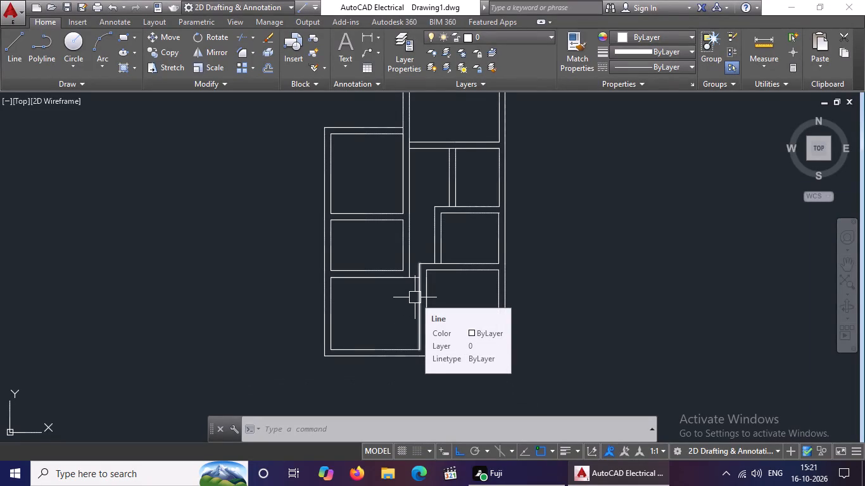
key("Escape")
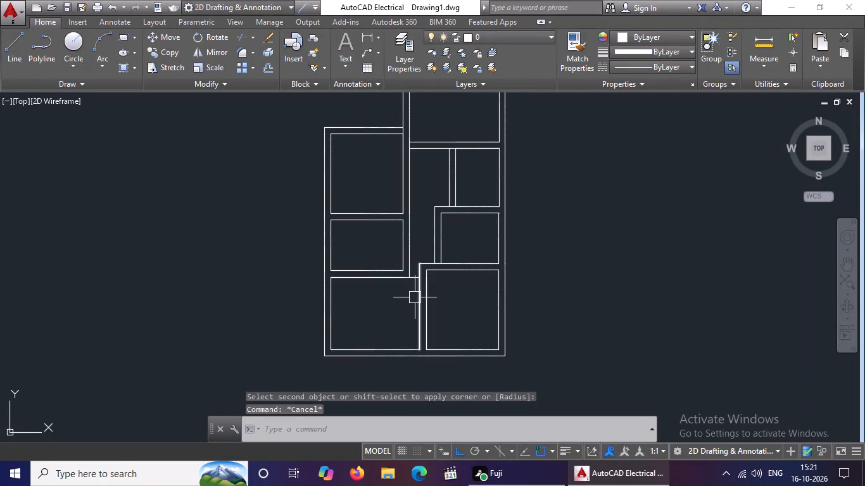
type("TR")
key("space")
key("space")
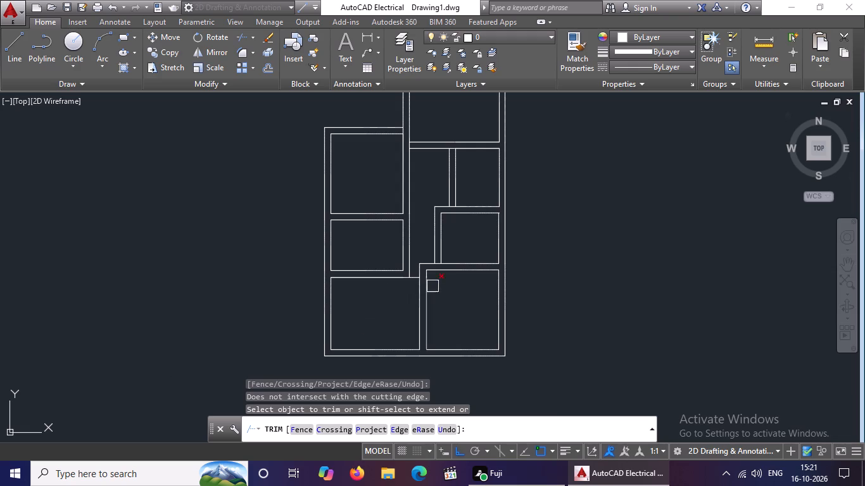
scroll(412, 278, "up", 2)
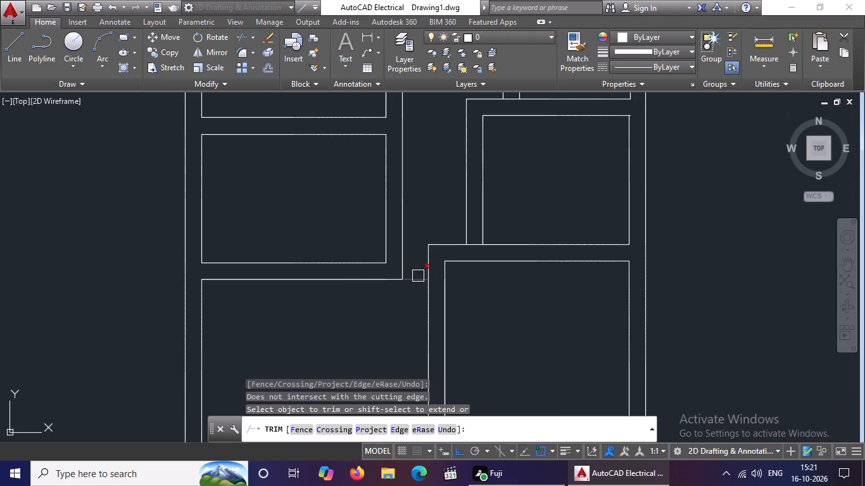
left_click(413, 277)
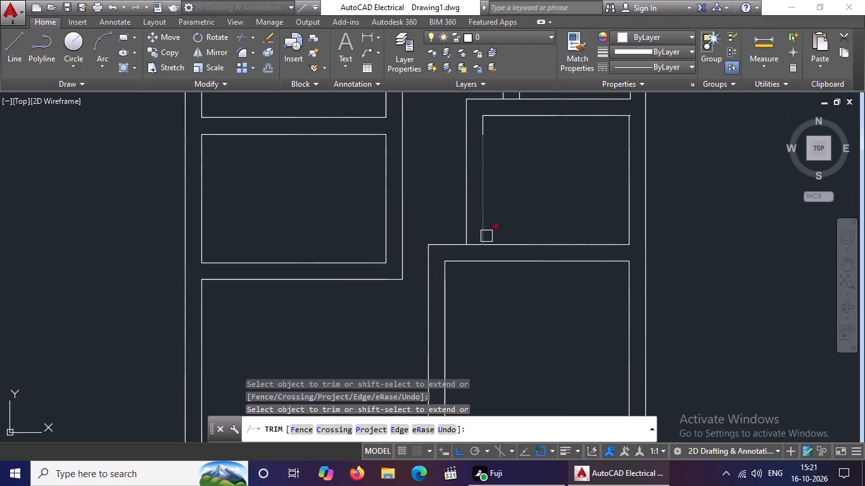
scroll(475, 245, "up", 1)
left_click(475, 245)
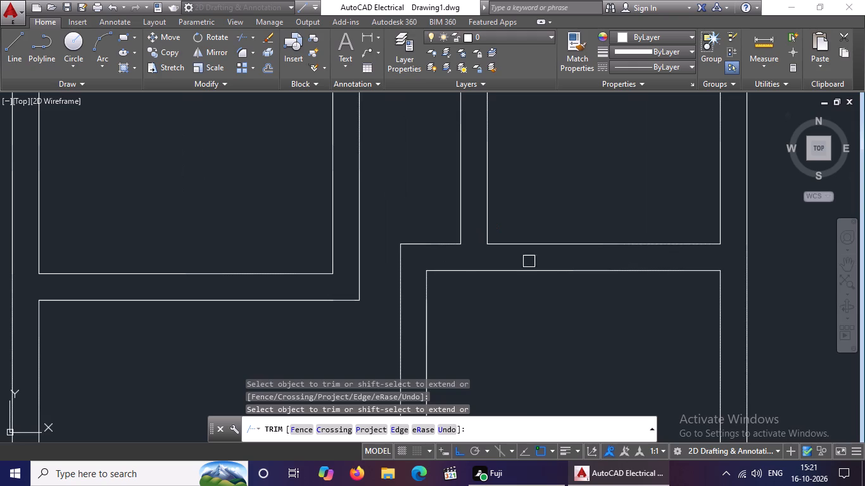
Trim the wall lines crossing the junctions at the upper-left room's top-right corner and at the corridor's top-left corner.
scroll(642, 266, "down", 3)
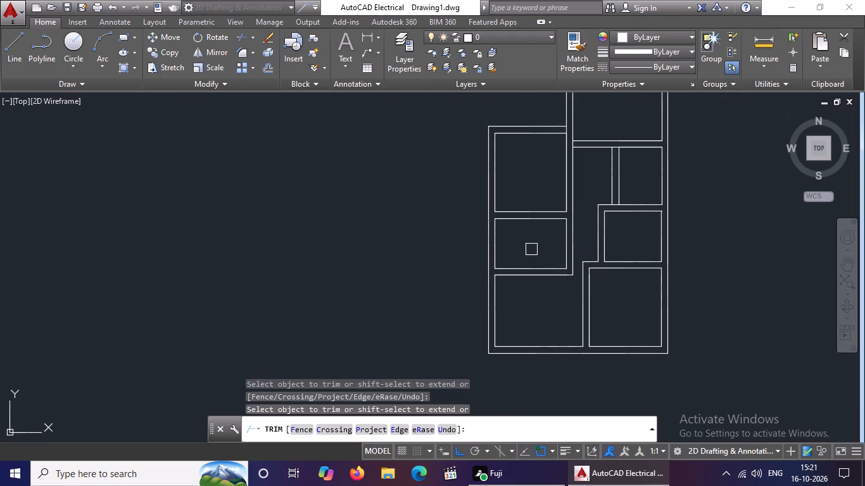
scroll(587, 120, "up", 2)
scroll(540, 142, "up", 2)
left_click(520, 153)
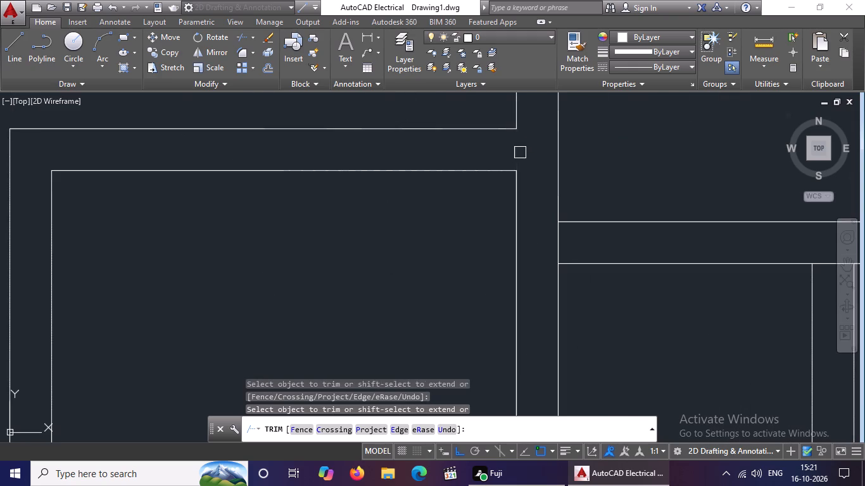
scroll(531, 156, "down", 3)
scroll(543, 173, "up", 2)
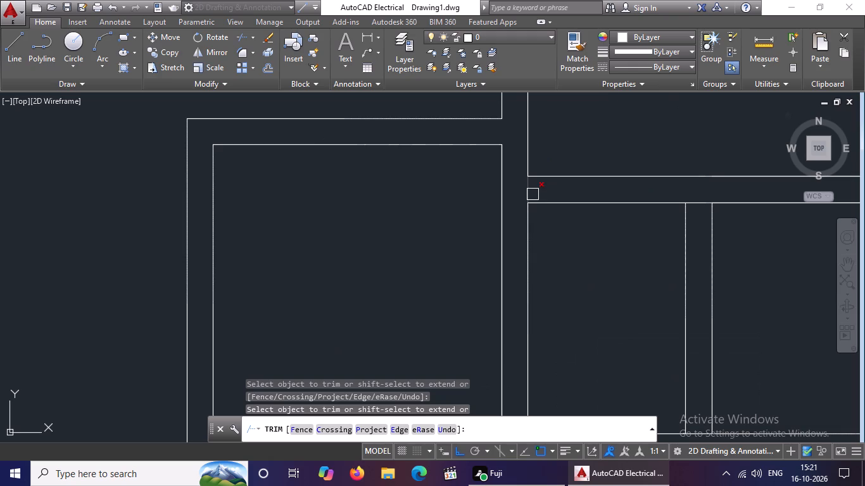
left_click(533, 194)
Trim the lines crossing both ends of the partition between the corridor and the small room below the uppermost room.
left_click(695, 203)
scroll(695, 203, "down", 2)
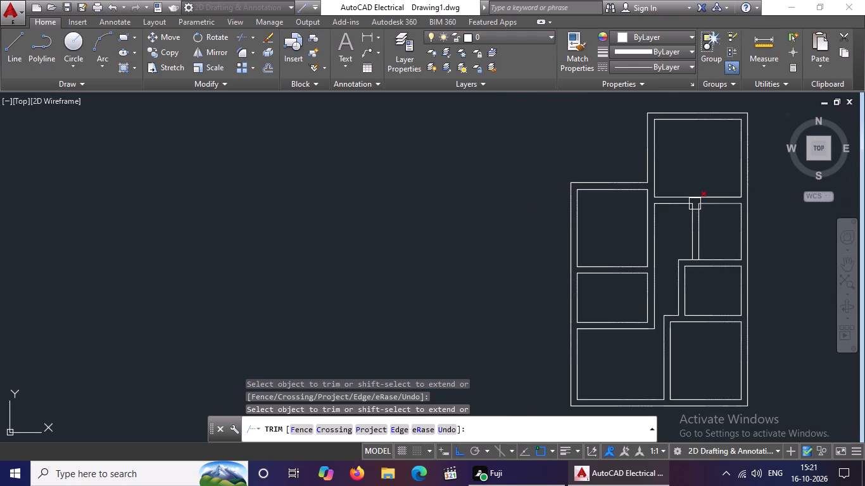
scroll(695, 204, "down", 3)
scroll(697, 189, "up", 2)
scroll(734, 315, "up", 4)
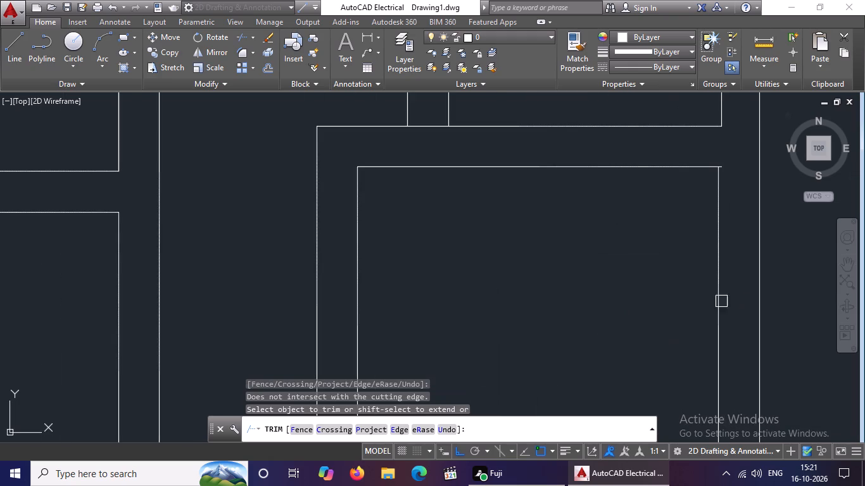
left_click(429, 128)
Trim the short line stub overhanging the top-right inner corner of the room above the lower-right room.
scroll(474, 143, "down", 3)
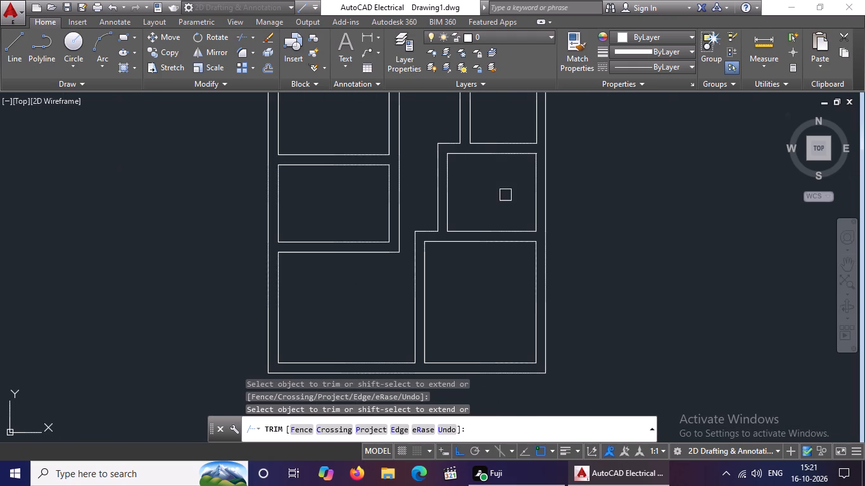
scroll(548, 151, "up", 3)
scroll(483, 139, "up", 2)
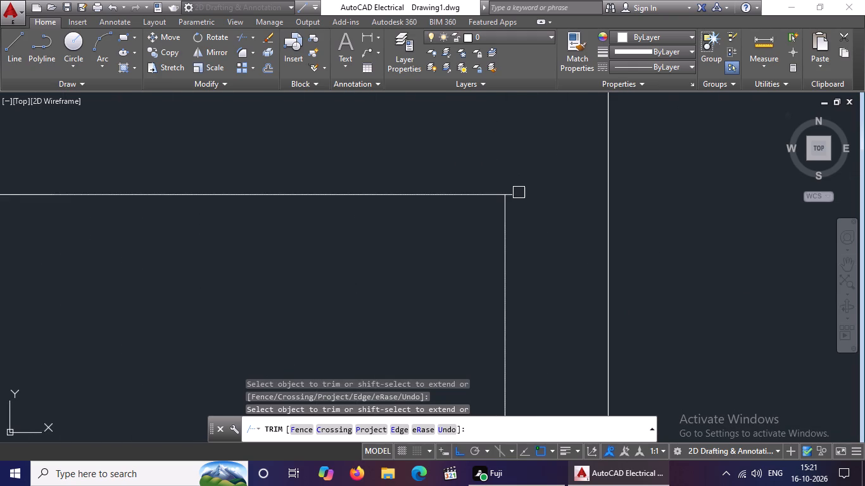
scroll(521, 197, "down", 2)
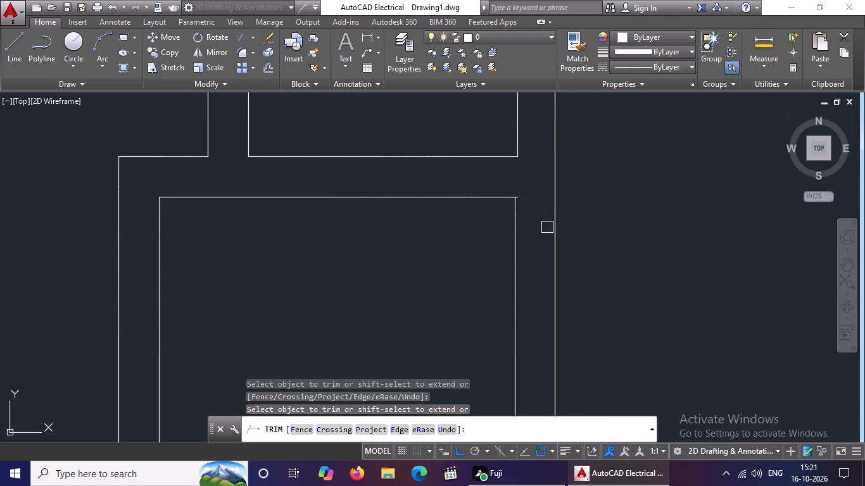
scroll(547, 227, "down", 2)
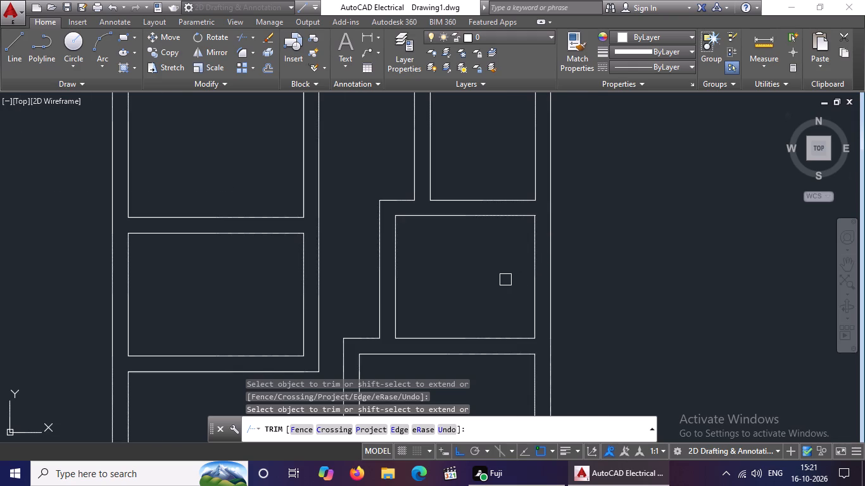
scroll(505, 280, "down", 2)
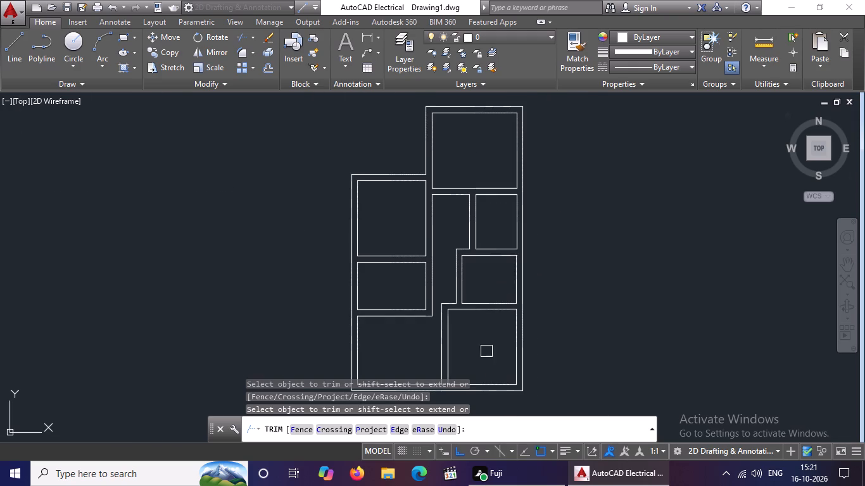
middle_click_drag(478, 375, 496, 339)
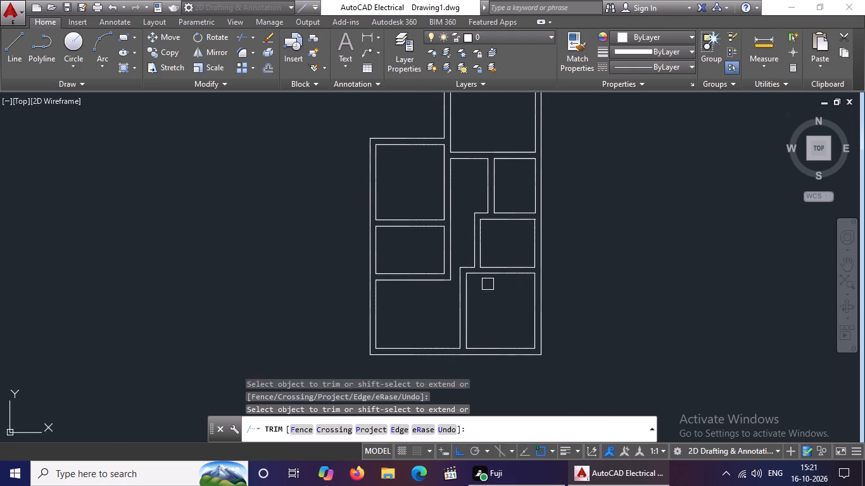
scroll(535, 158, "up", 5)
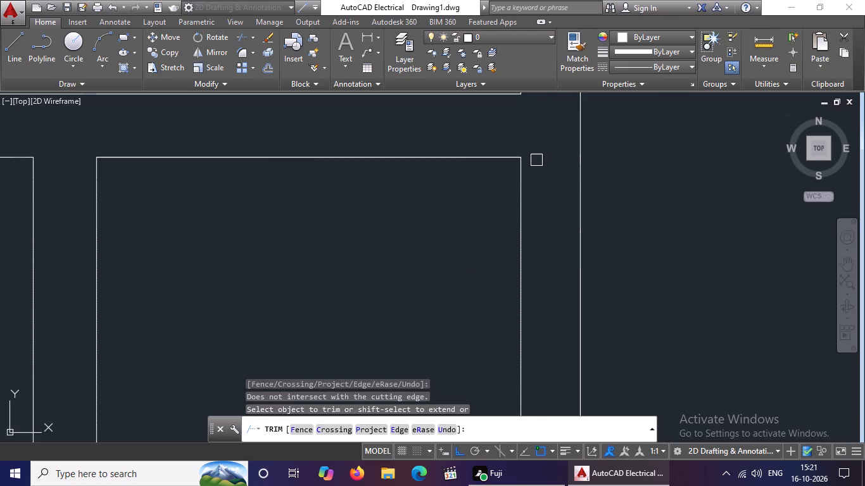
scroll(536, 160, "down", 3)
scroll(528, 335, "up", 3)
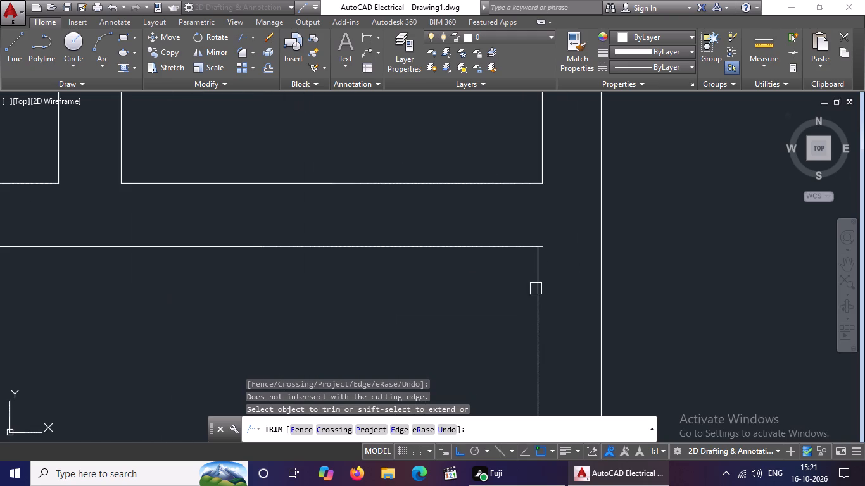
left_click(546, 244)
scroll(590, 250, "down", 5)
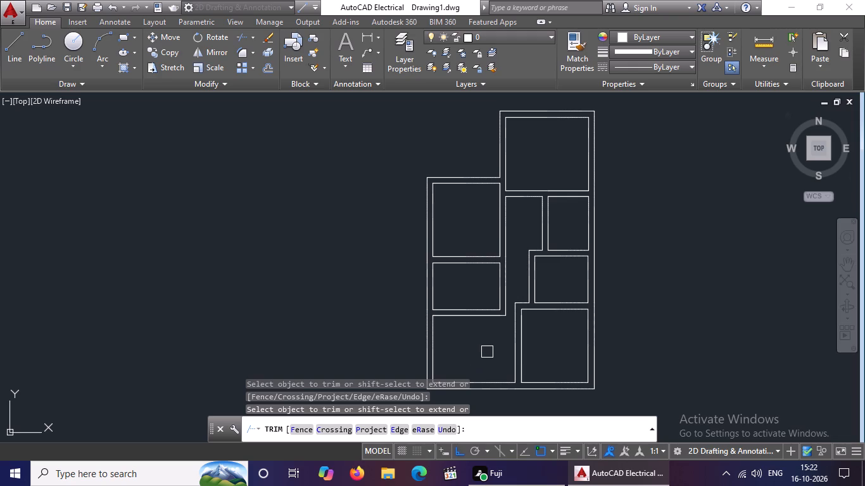
key("Escape")
key("Escape")
key("Escape")
key("Escape")
key("Escape")
key("Escape")
key("Escape")
key("Escape")
key("Escape")
key("Escape")
key("Escape")
key("Escape")
key("Escape")
key("Escape")
key("Escape")
key("Escape")
key("Escape")
key("Escape")
key("Escape")
key("Escape")
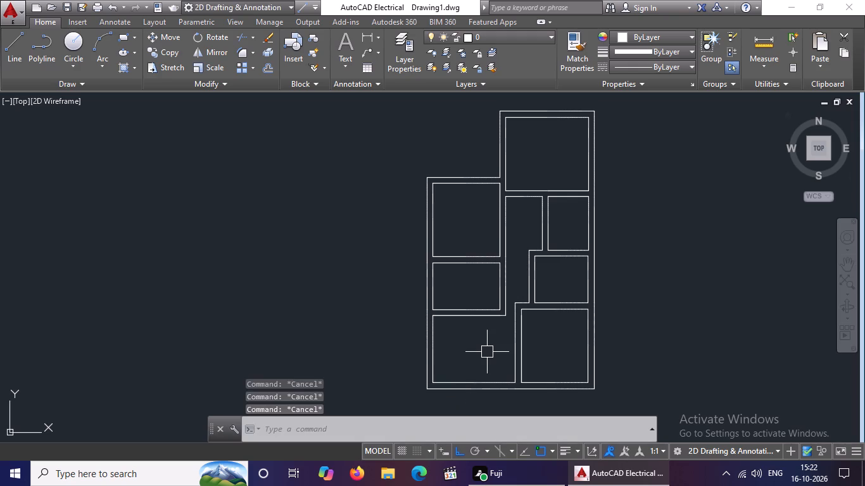
Insert the Door - Metric architectural block outside the plan, beside the lower-right room.
scroll(487, 352, "down", 2)
scroll(489, 383, "up", 4)
scroll(488, 381, "down", 2)
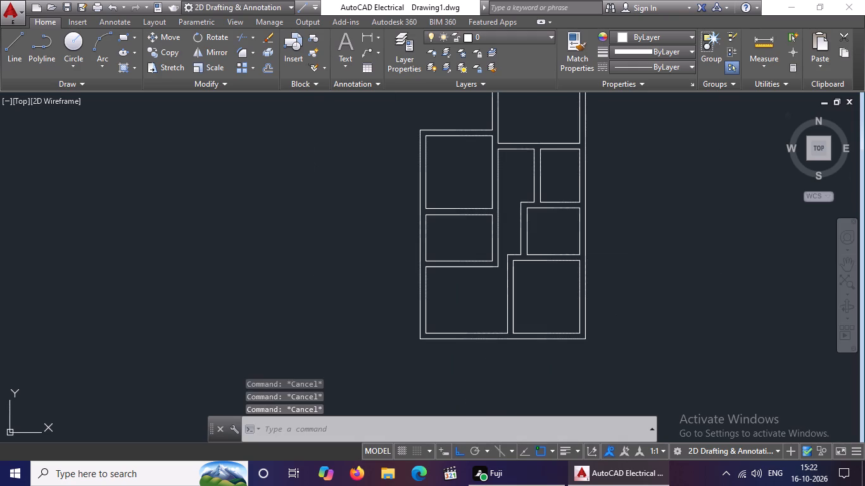
key("Escape")
middle_click_drag(537, 320, 510, 332)
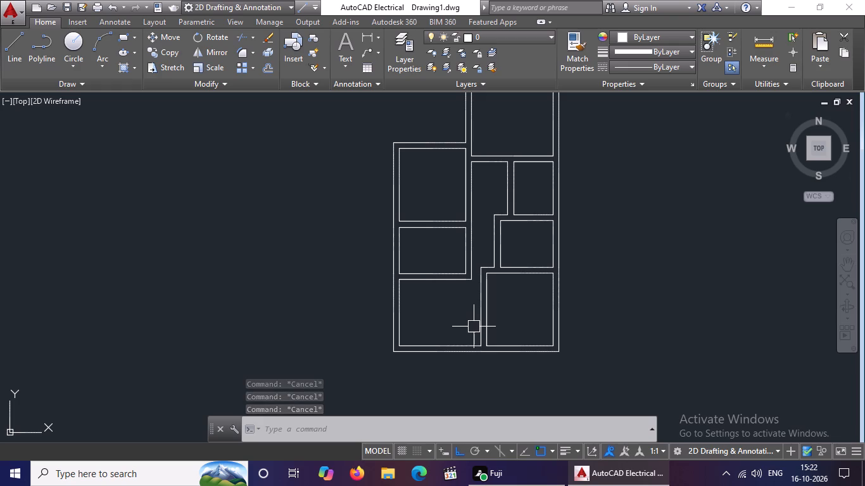
key("Escape")
type("TP")
key("space")
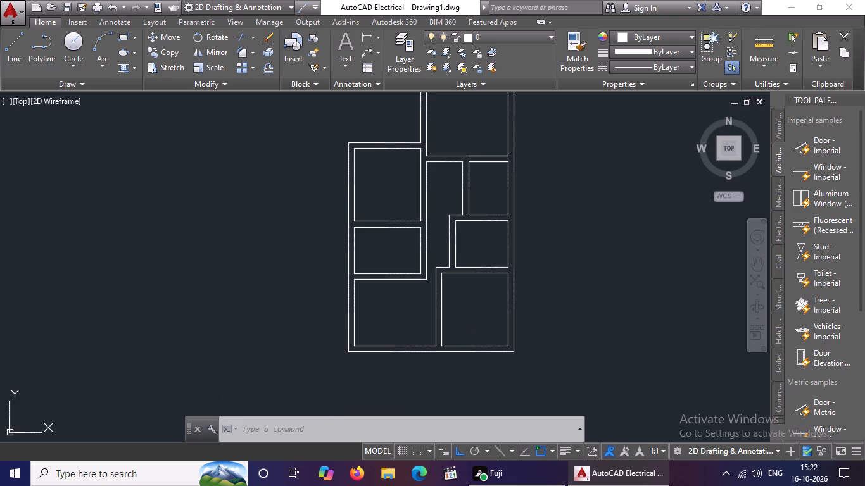
left_click(821, 404)
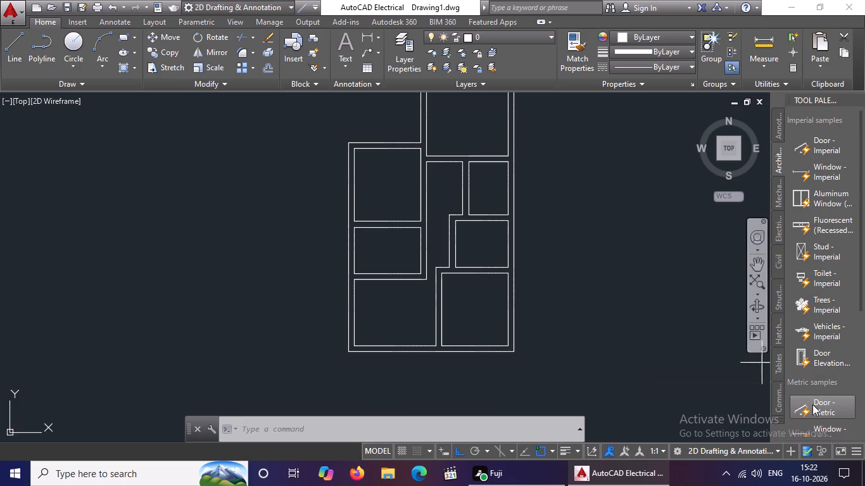
left_click(532, 315)
Scale the inserted door block down by eye from a base point on its leaf.
left_click(544, 312)
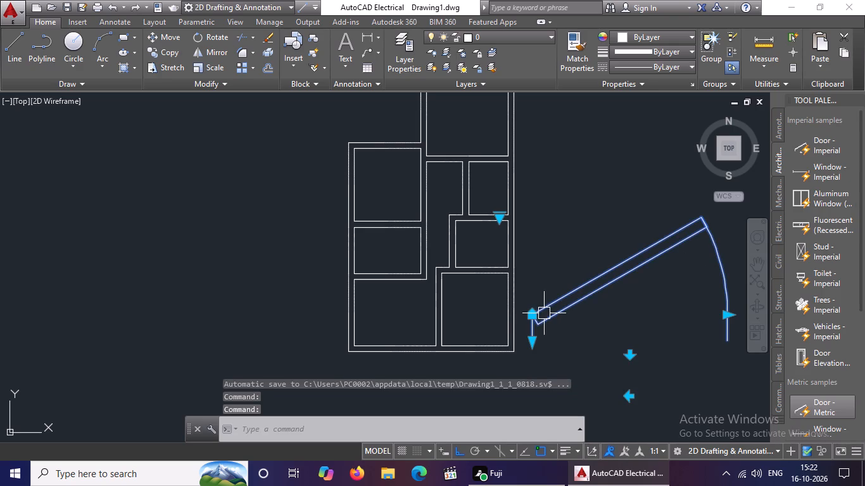
type("SC")
key("space")
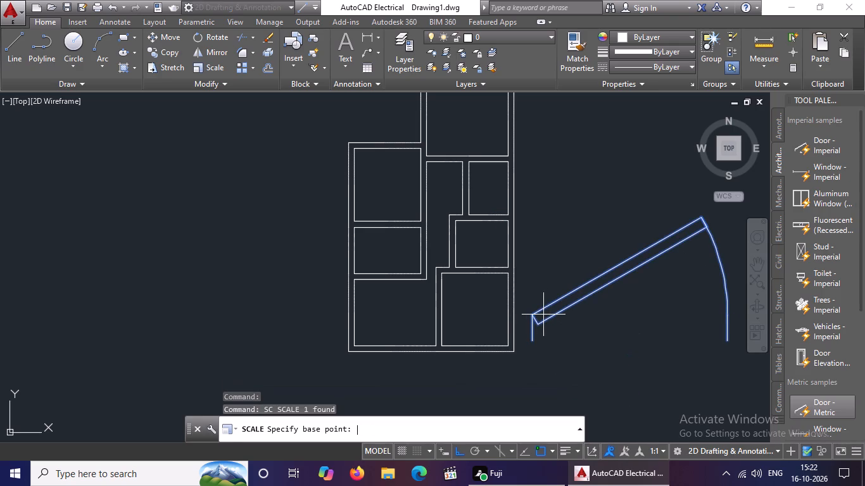
left_click(579, 296)
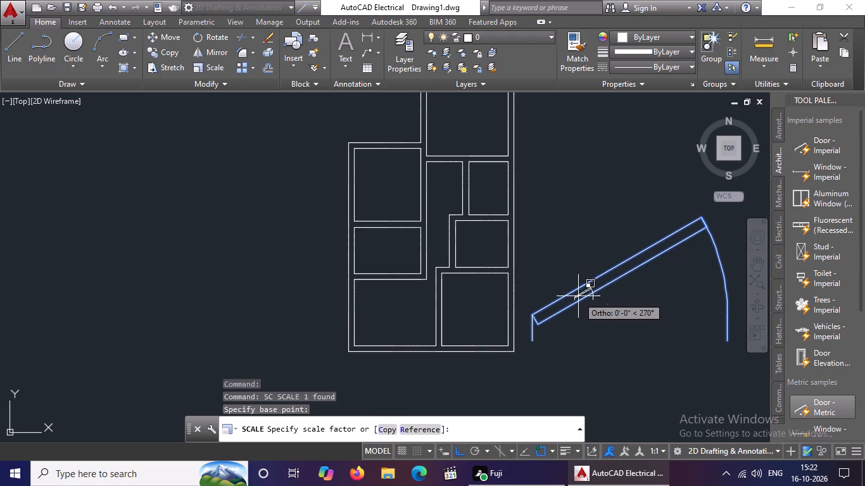
scroll(579, 299, "up", 3)
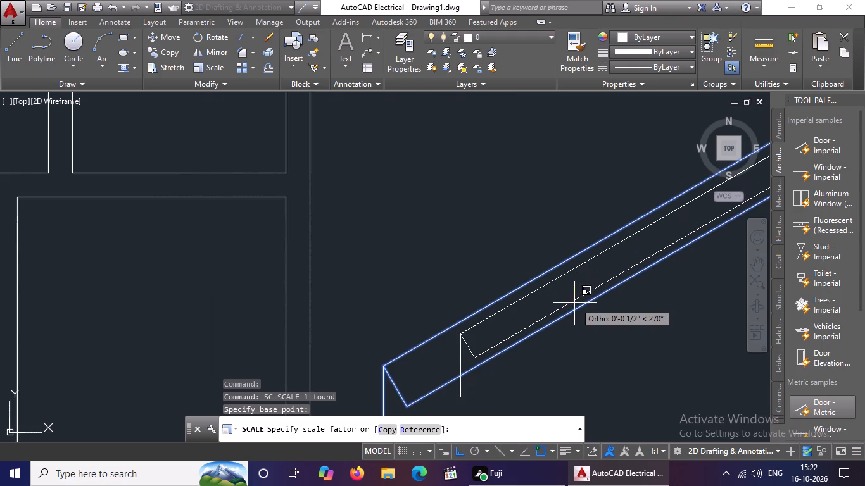
left_click(579, 292)
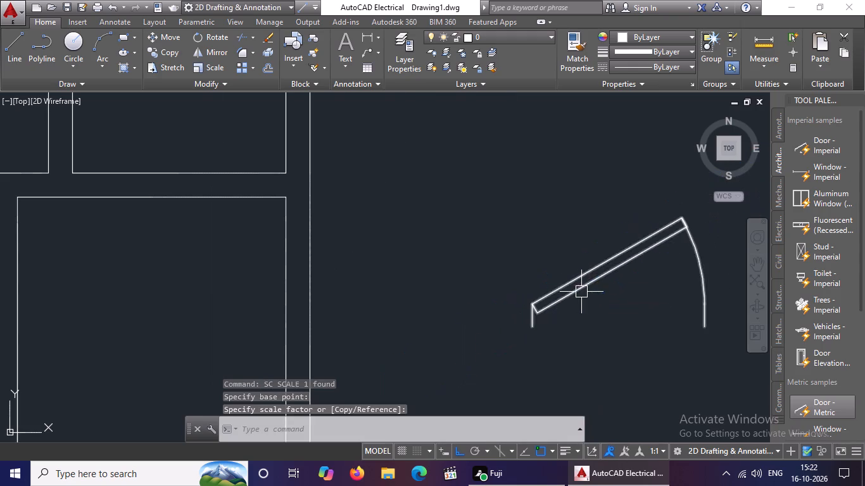
scroll(592, 289, "down", 5)
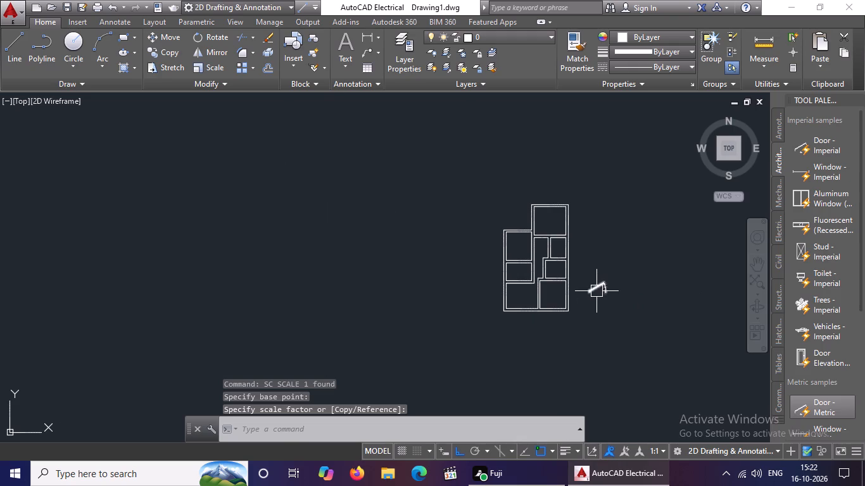
Set the door block's opening angle to Open 90º.
left_click(597, 290)
scroll(596, 290, "up", 3)
left_click(553, 260)
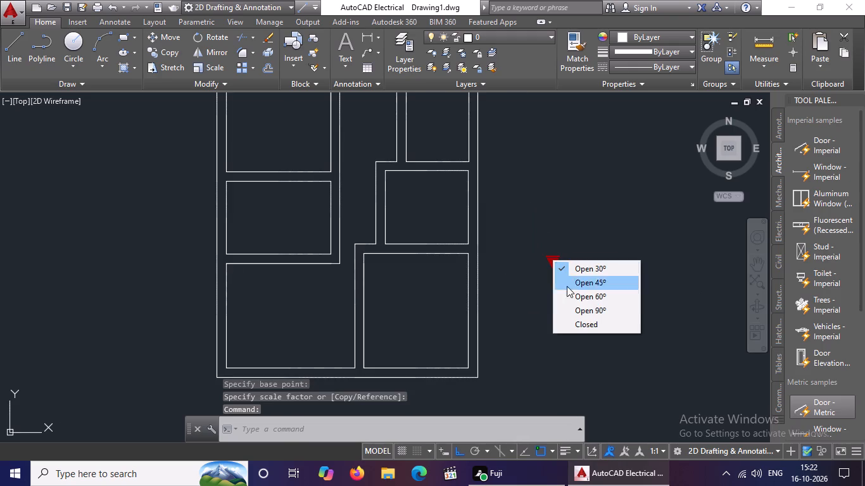
left_click(584, 308)
scroll(617, 300, "down", 3)
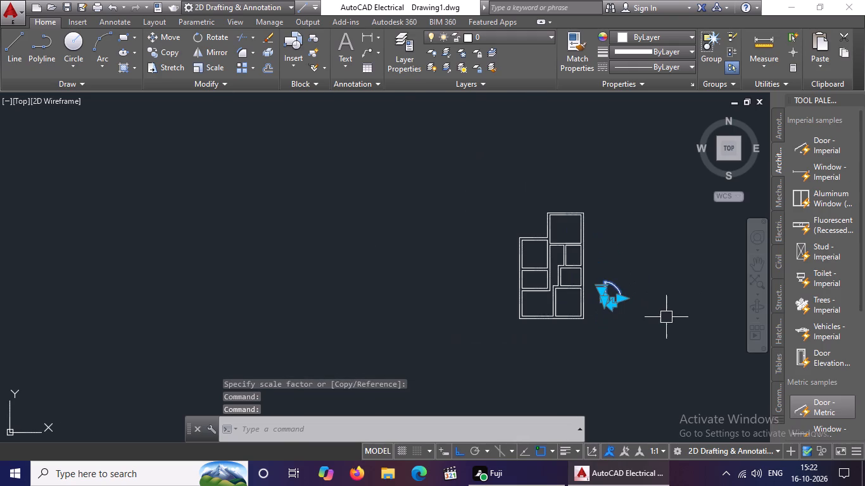
Draw a 0.9-inch line down across the bottom exterior wall from the lower-left room's bottom-right inner corner.
scroll(617, 301, "up", 2)
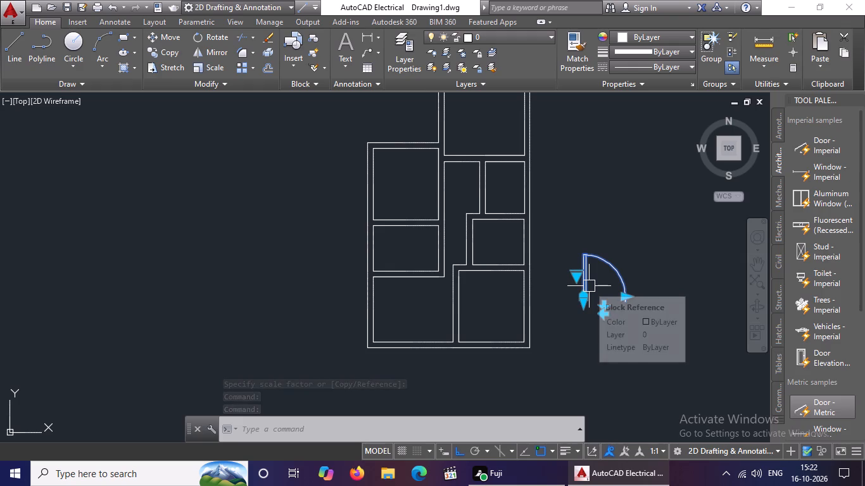
scroll(597, 284, "up", 3)
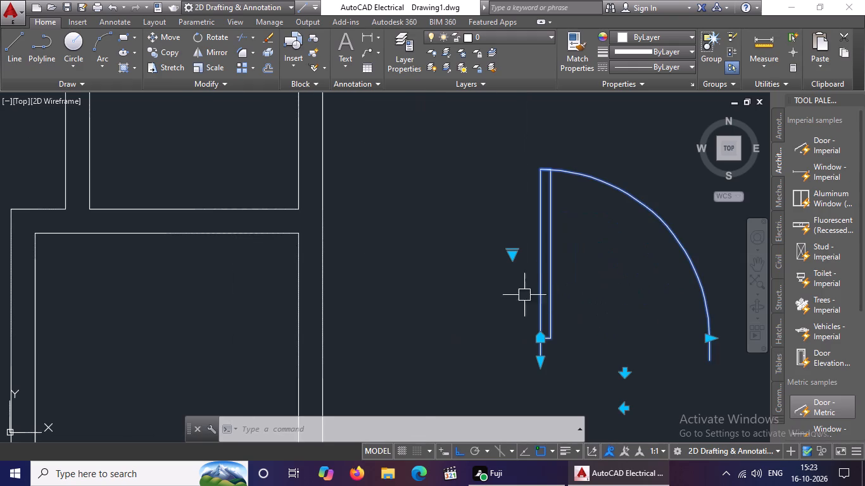
scroll(540, 296, "down", 1)
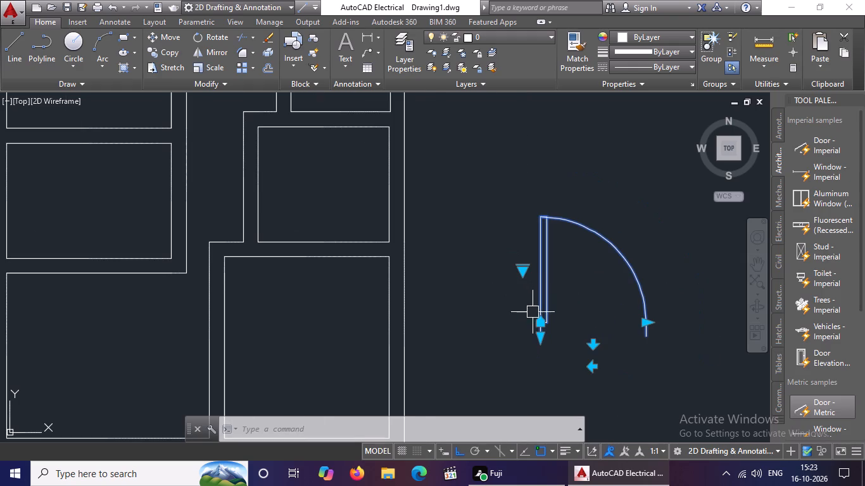
scroll(533, 312, "down", 4)
scroll(484, 331, "up", 4)
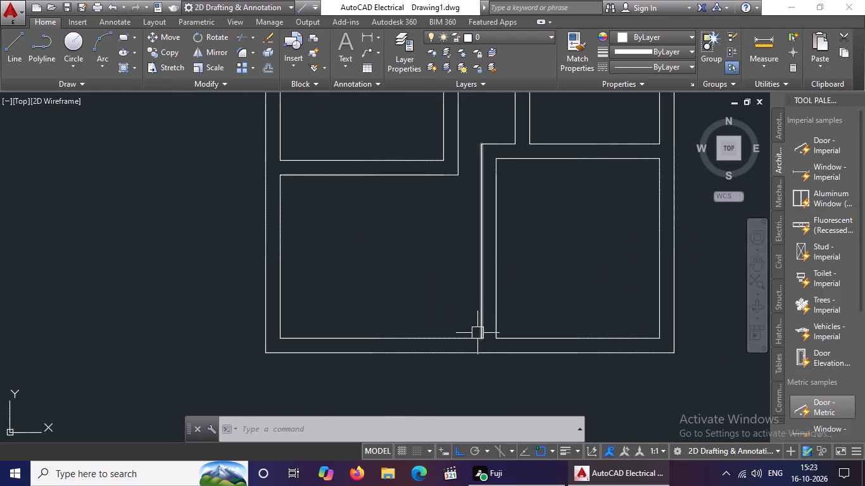
left_click(18, 54)
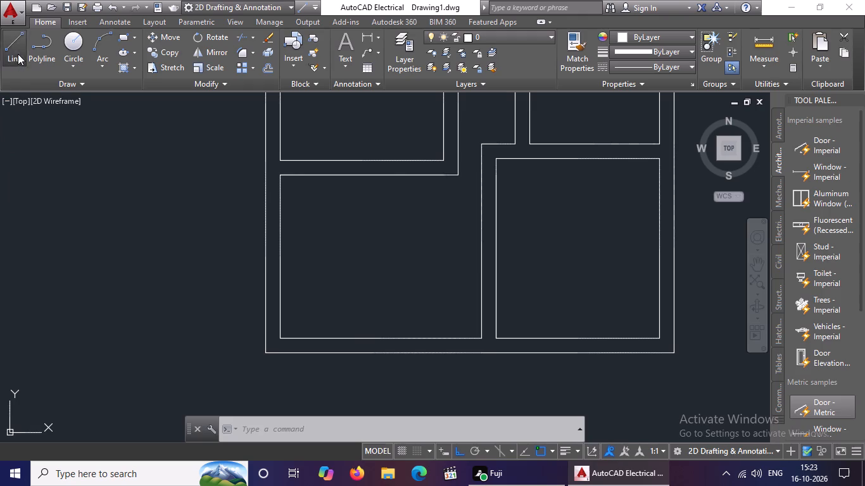
left_click(481, 337)
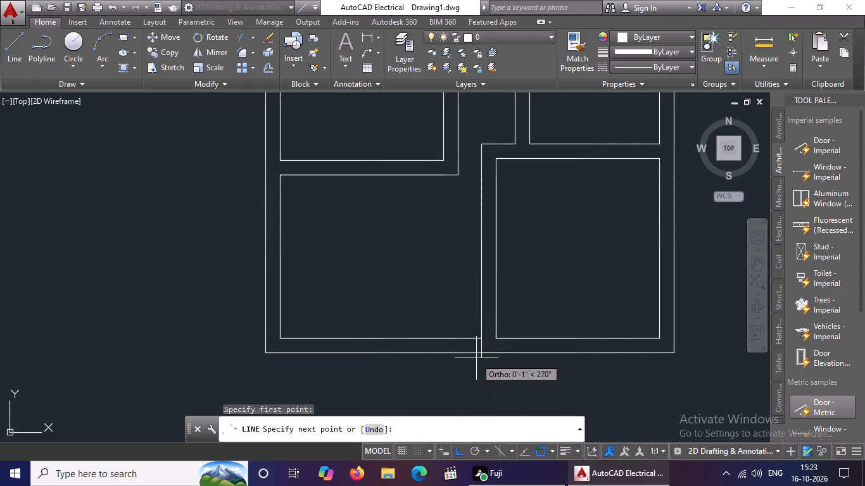
type("0.9")
key("Return")
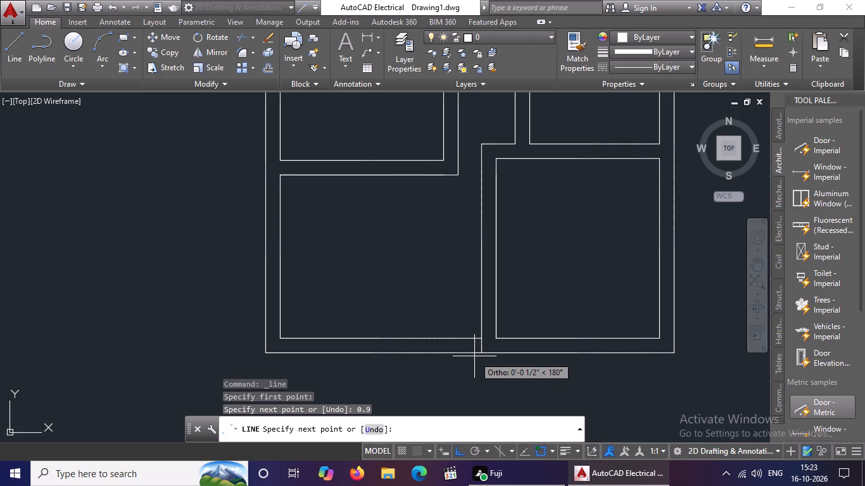
key("Escape")
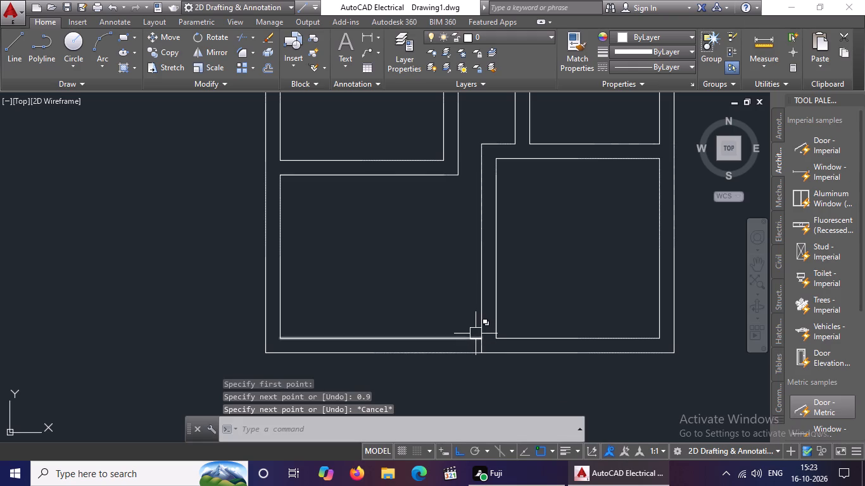
Offset the short line across the bottom wall 4 inches toward the lower-left room to mark the opposite door jamb.
left_click_drag(467, 326, 481, 341)
left_click(498, 370)
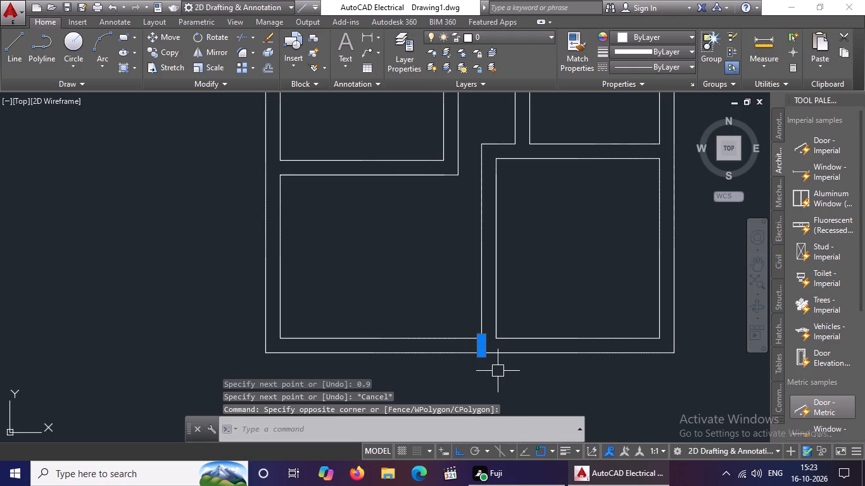
key("o")
key("Return")
key("4")
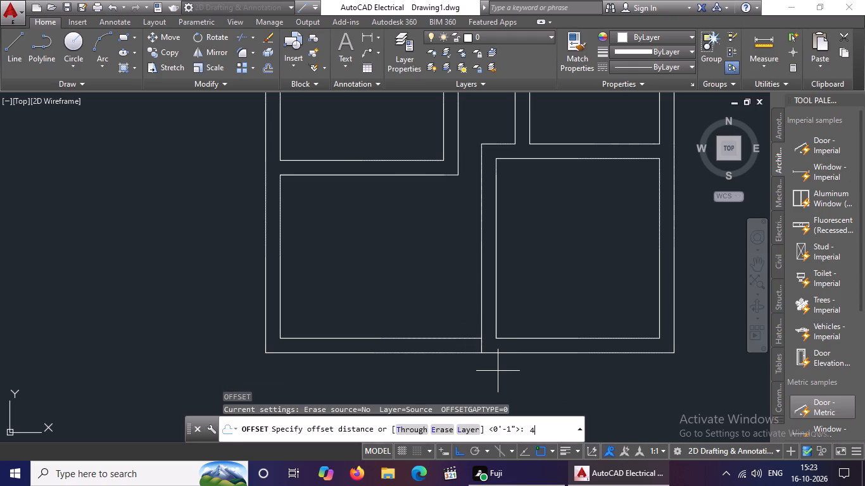
key("Return")
scroll(480, 347, "up", 1)
left_click(427, 347)
scroll(464, 334, "down", 3)
left_click(593, 282)
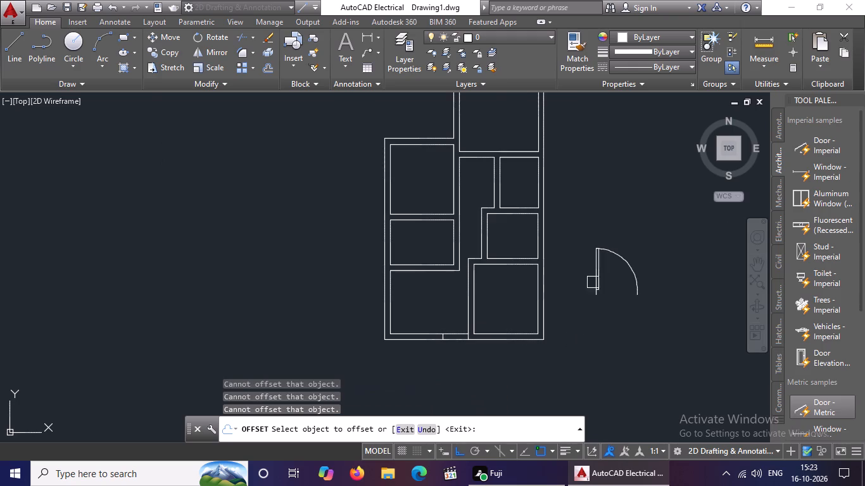
left_click(600, 285)
left_click(597, 290)
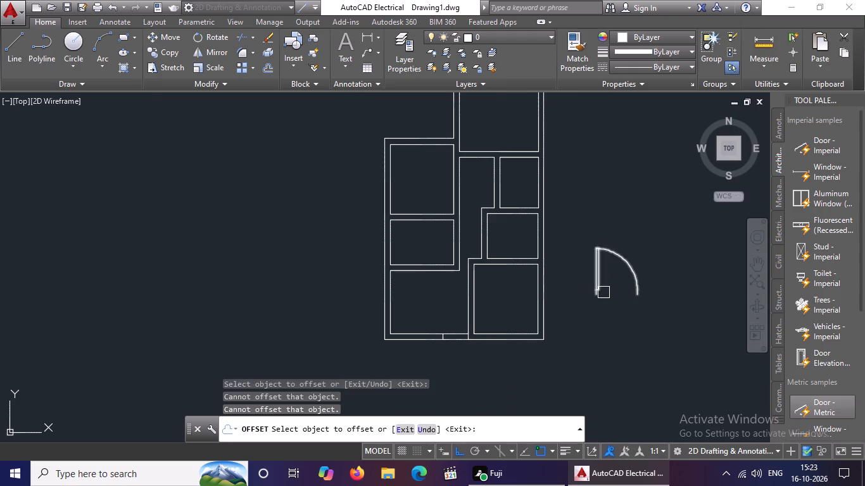
key("Escape")
Flip the door block beside the plan horizontally so its leaf is on the opposite side.
left_click(605, 285)
left_click(589, 292)
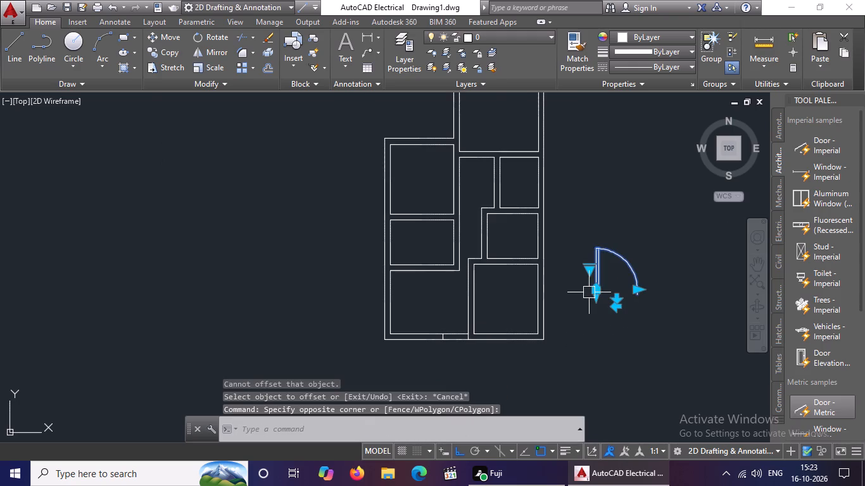
scroll(616, 314, "up", 1)
left_click(614, 304)
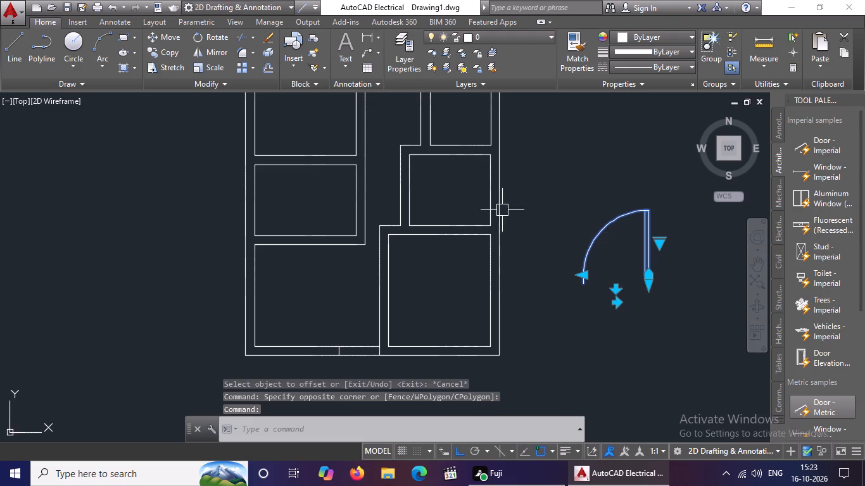
Move the door block by its hinge-side lower endpoint to the outer end of the first jamb line, with Ortho off.
left_click(171, 39)
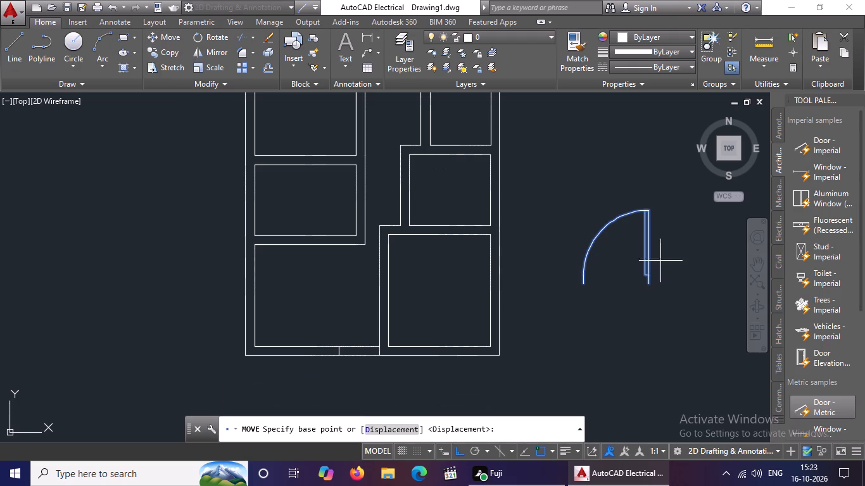
left_click(648, 283)
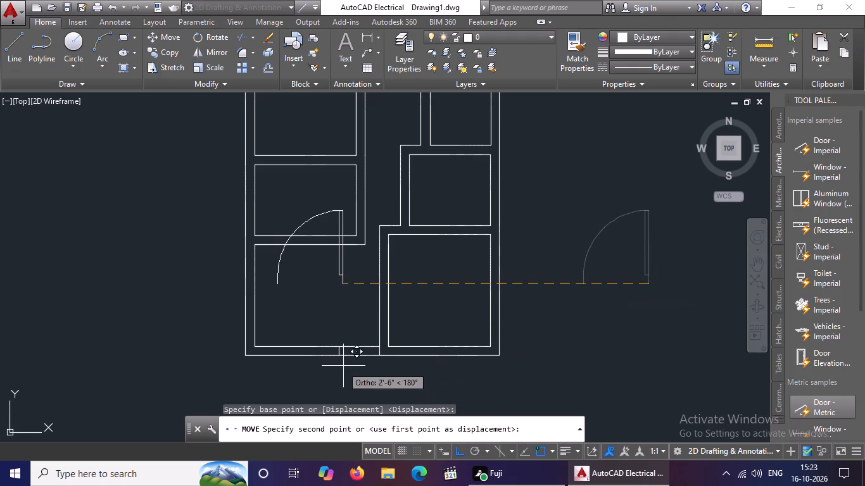
left_click(453, 447)
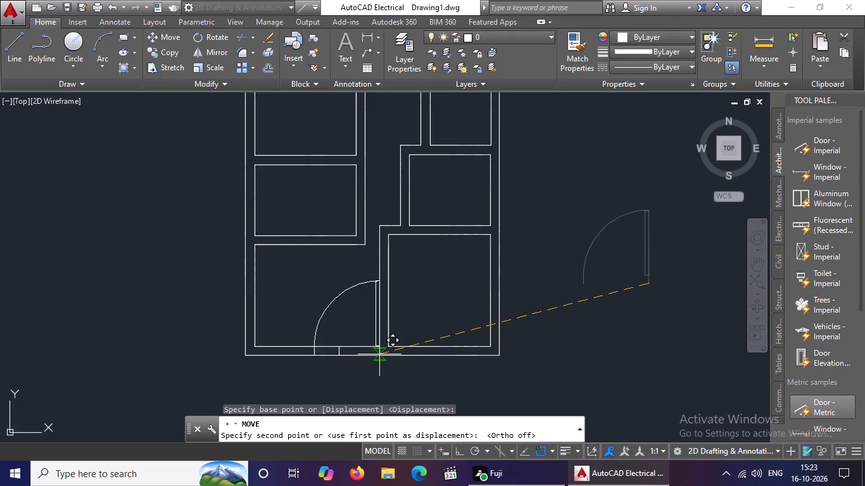
left_click(379, 354)
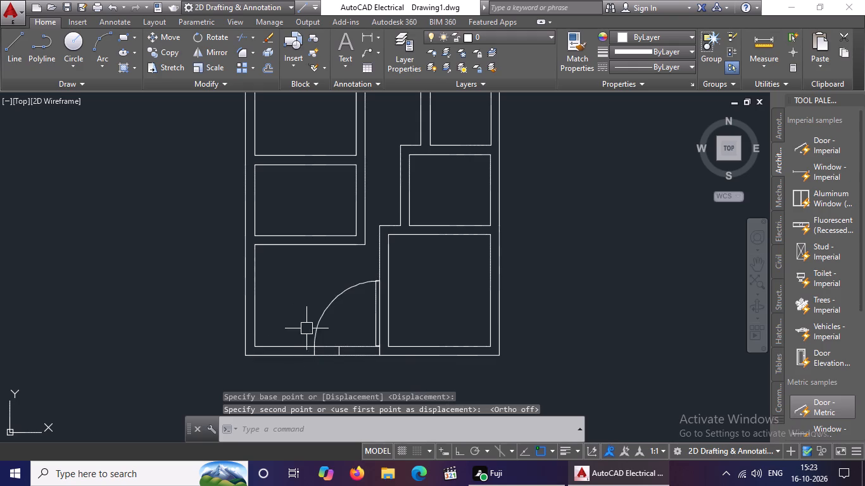
Reduce the door block's width from its latch side toward the offset jamb line in the bottom wall.
left_click(310, 329)
scroll(320, 330, "up", 3)
scroll(315, 332, "down", 3)
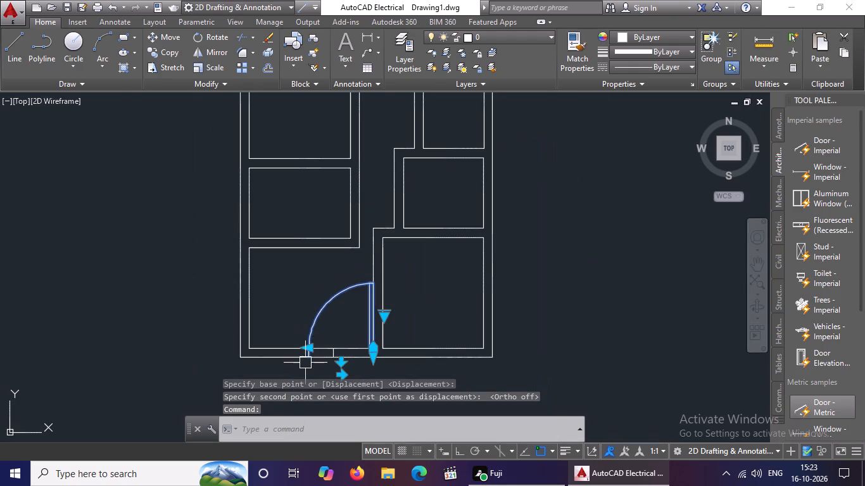
scroll(304, 366, "up", 2)
left_click(312, 324)
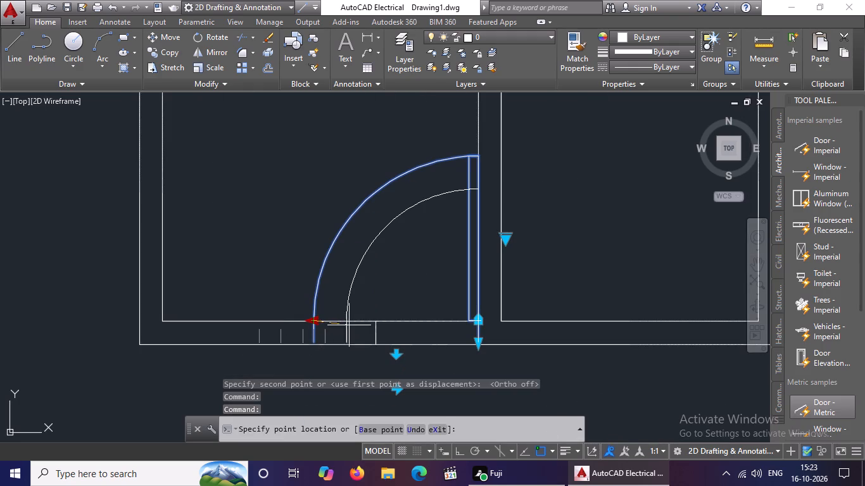
left_click(395, 321)
scroll(432, 321, "down", 3)
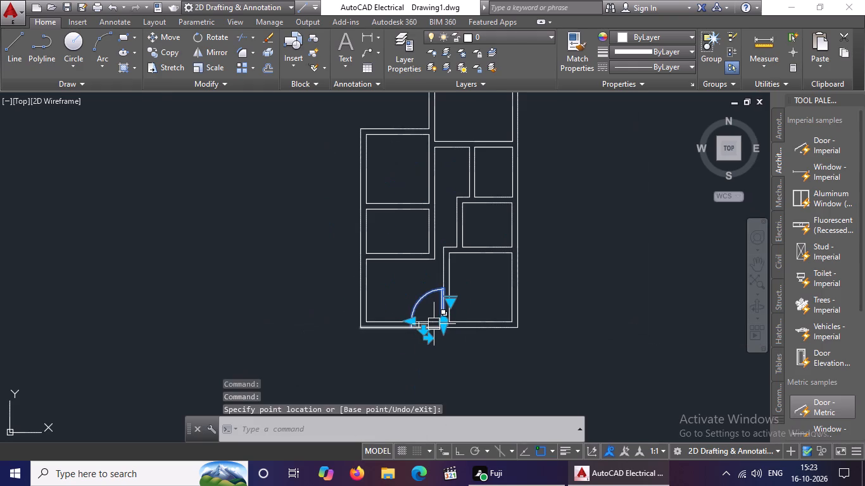
scroll(434, 324, "up", 3)
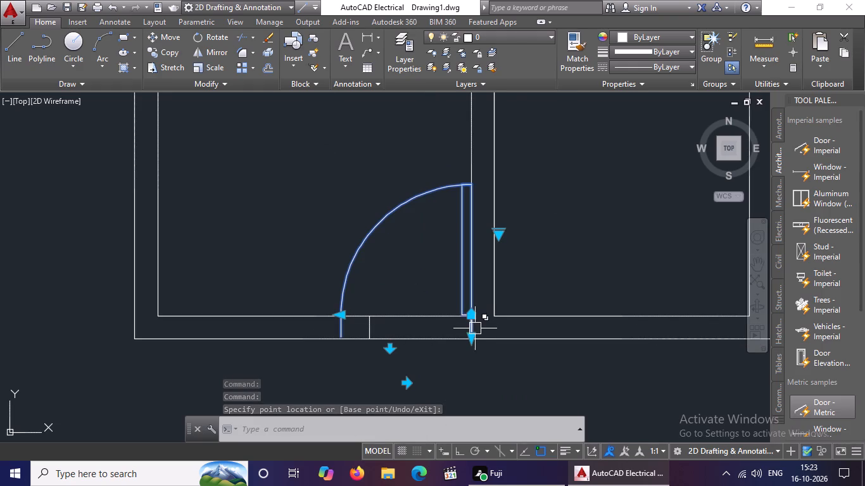
left_click_drag(338, 312, 346, 313)
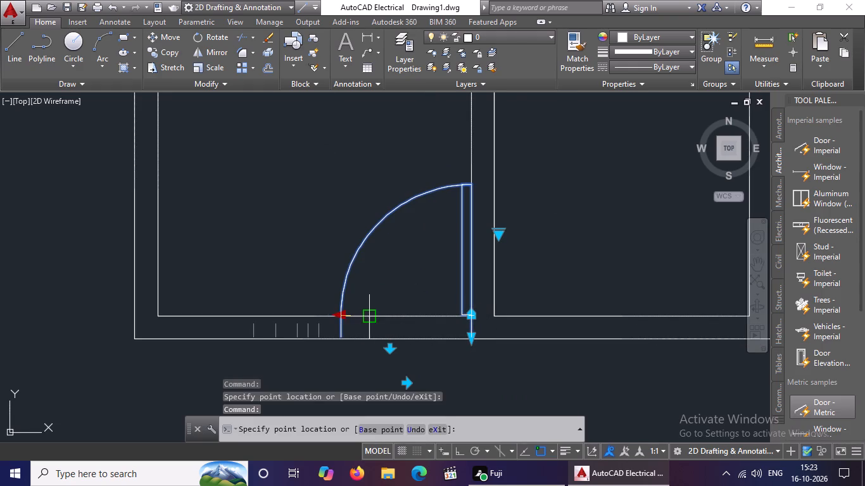
left_click(370, 317)
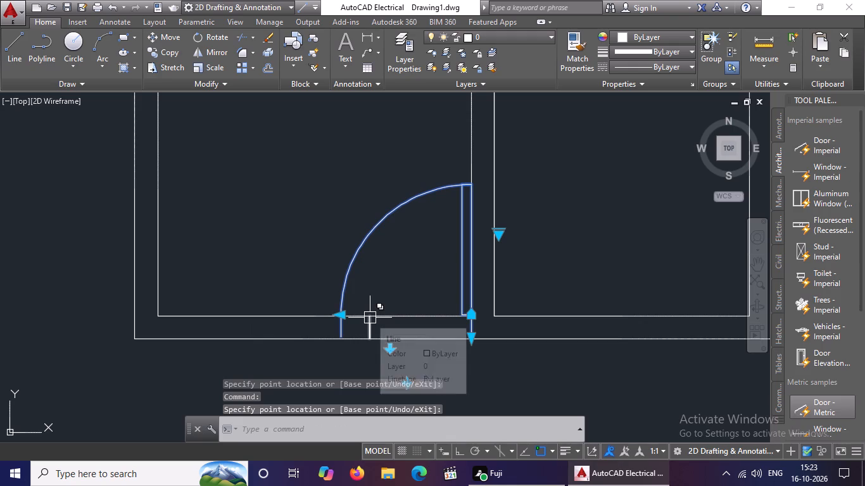
key("Escape")
Scale the door block down by eye from a base point at the latch end of its swing arc.
scroll(370, 318, "down", 3)
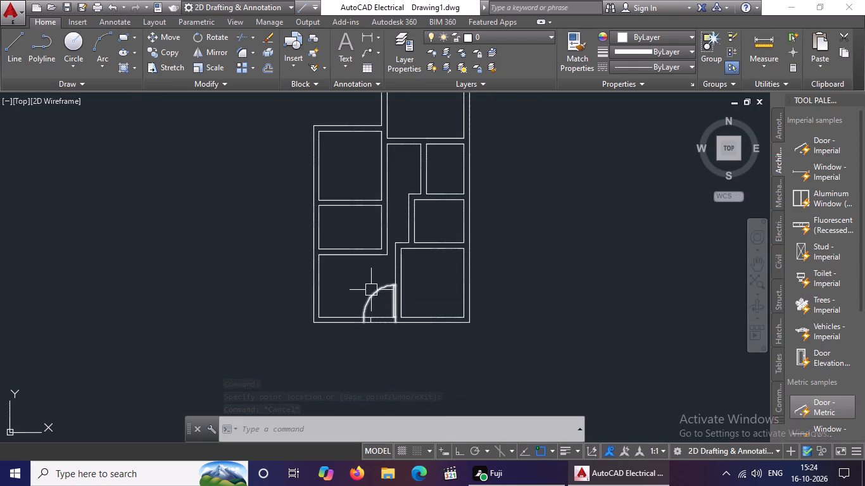
left_click(371, 290)
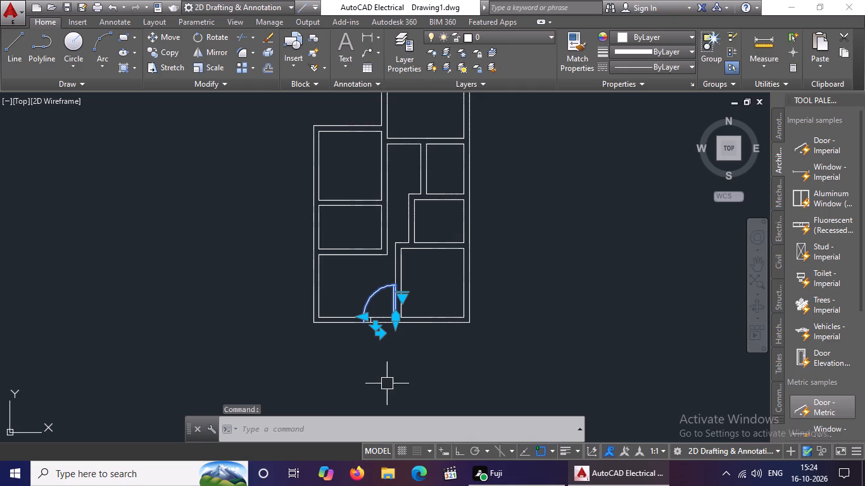
type("SC")
key("space")
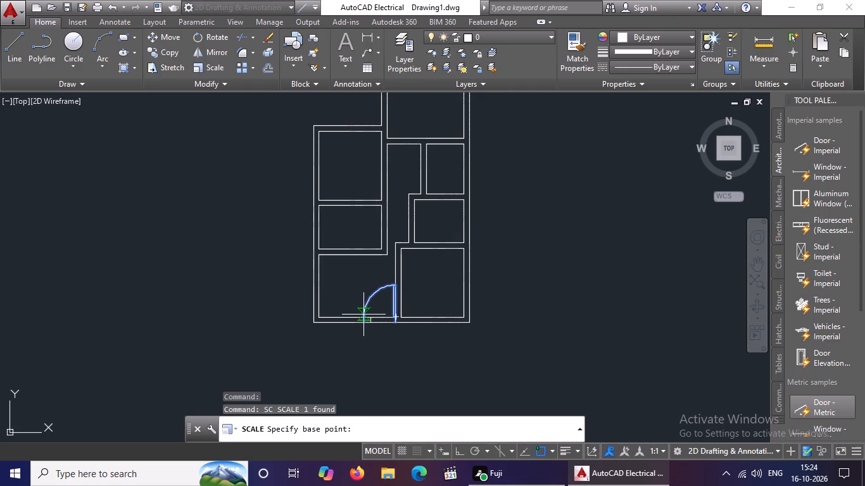
left_click(363, 313)
scroll(375, 321, "up", 1)
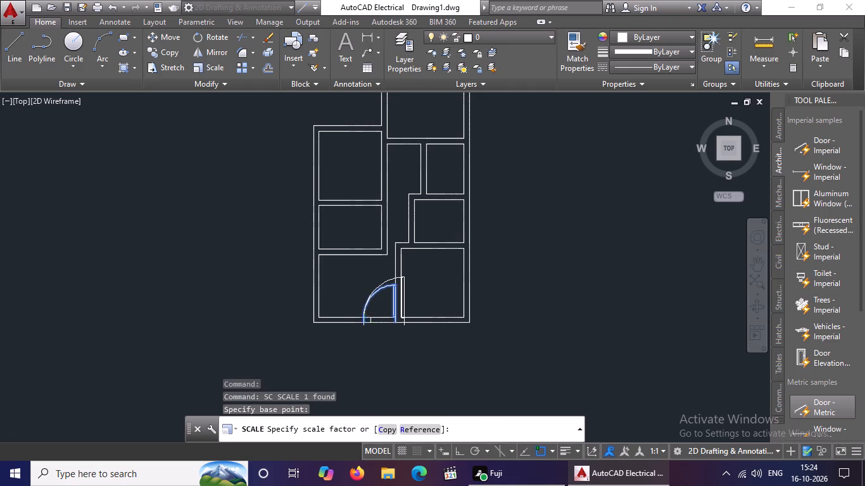
scroll(375, 321, "up", 2)
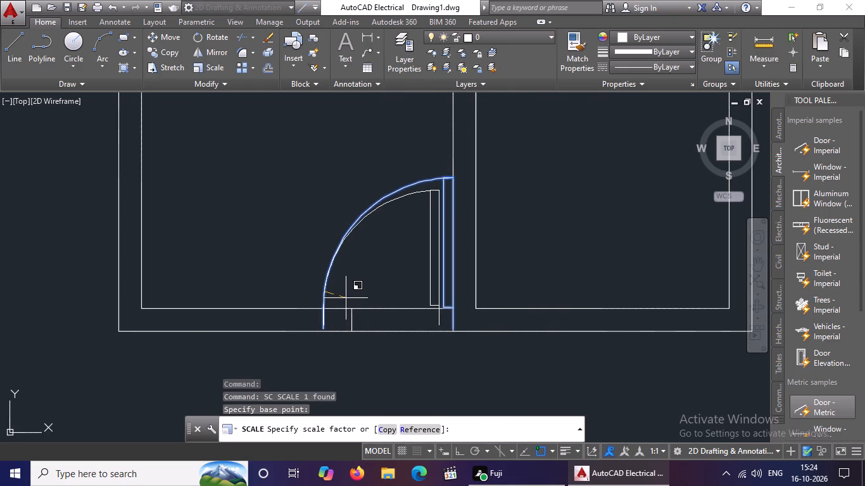
left_click(346, 297)
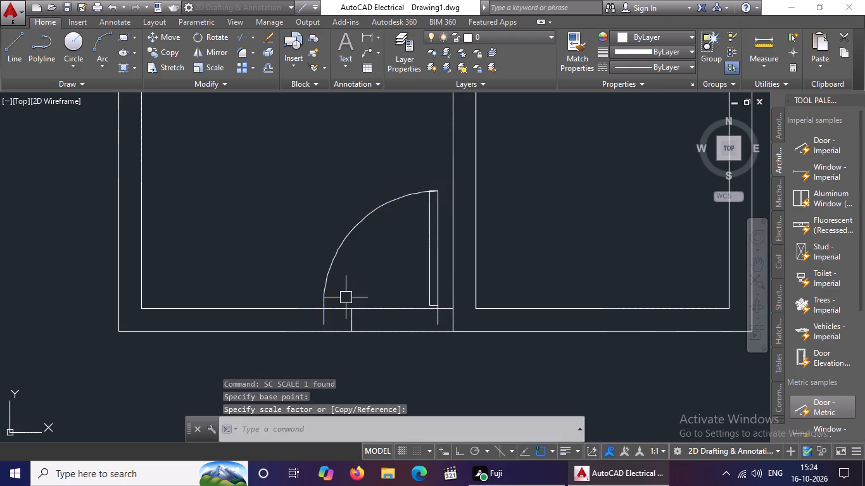
Scale the door block down further by eye from a base point inside its swing, just above the bottom wall.
scroll(380, 295, "down", 4)
scroll(376, 288, "up", 2)
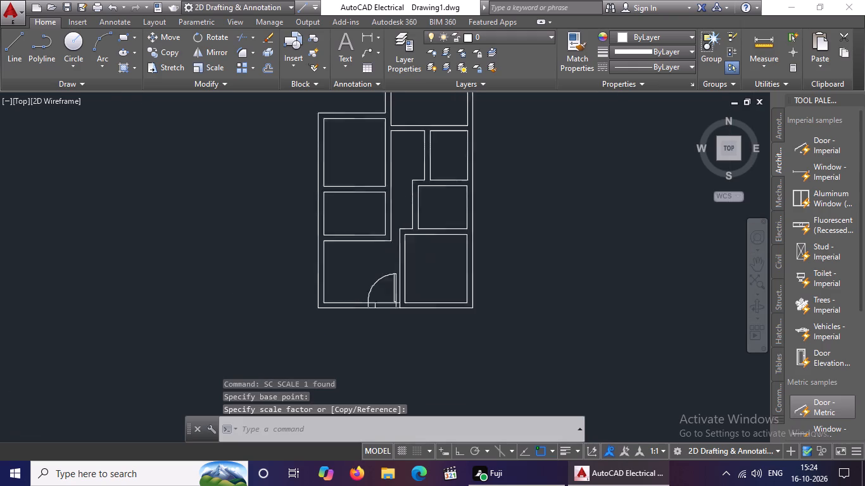
scroll(376, 288, "up", 1)
left_click(371, 283)
key("s")
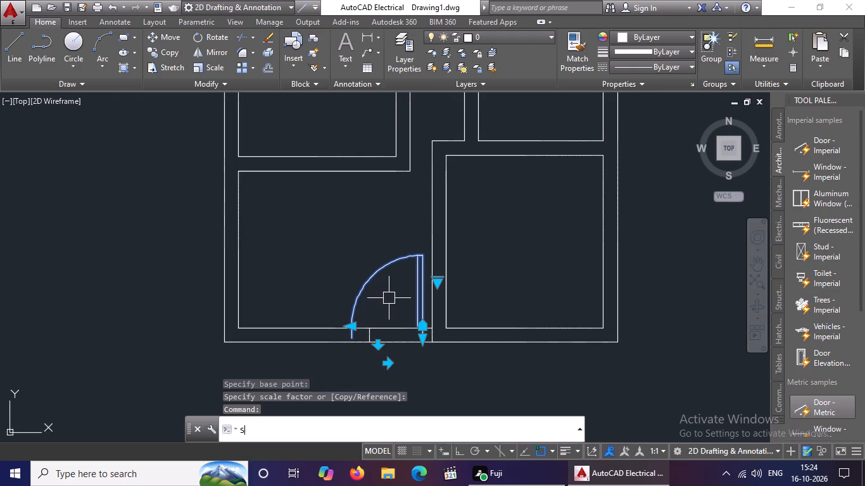
type("C")
key("space")
left_click(398, 320)
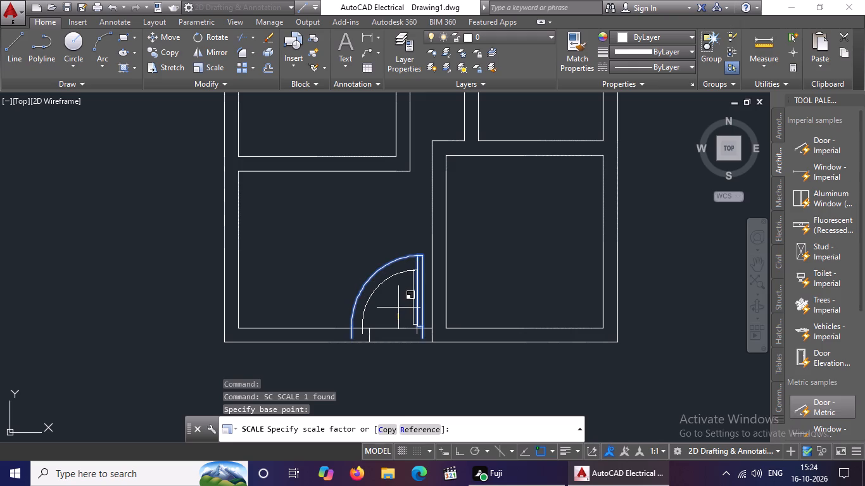
left_click(398, 308)
Finish scaling the door block down by eye until it is slightly narrower than the bottom-wall opening.
left_click(416, 307)
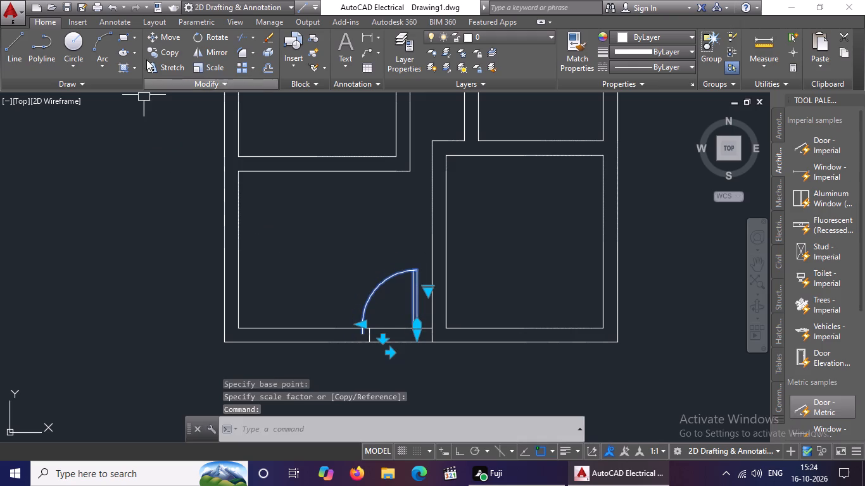
Move the door block by its hinge corner to the midpoint of the hinge-side jamb line in the bottom wall.
left_click(174, 40)
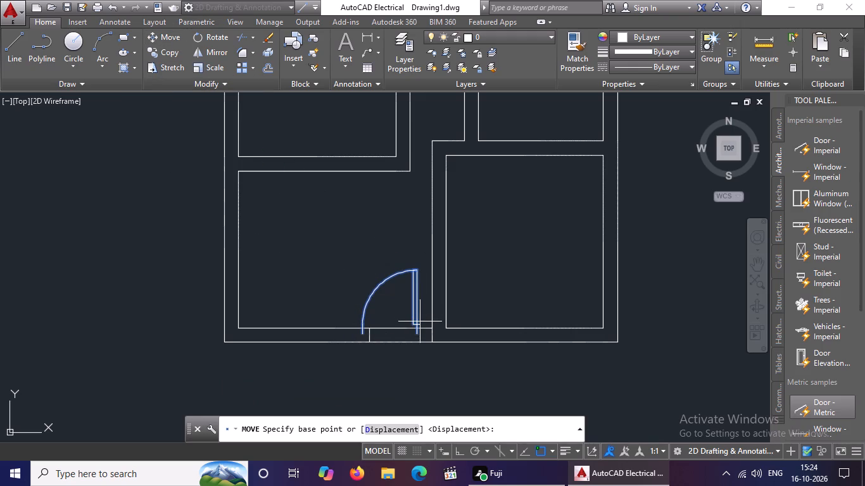
left_click(417, 323)
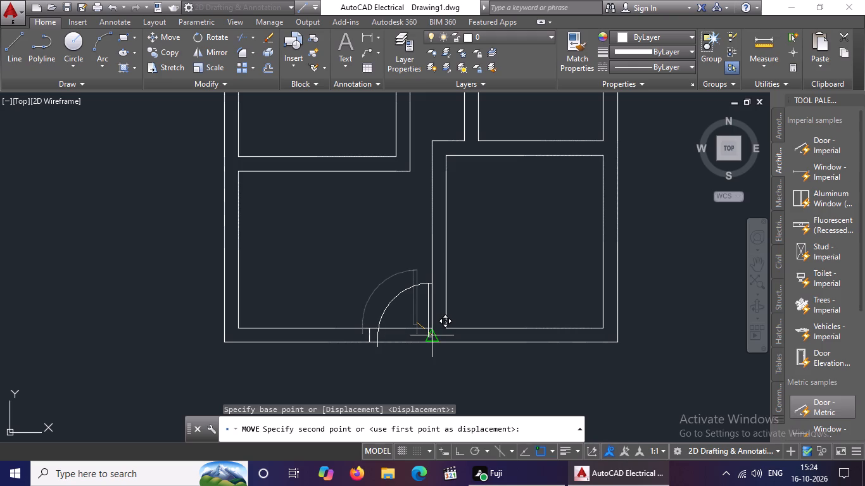
left_click(436, 337)
Widen the door block from its latch side to about the offset jamb line of the bottom-wall opening.
left_click(385, 311)
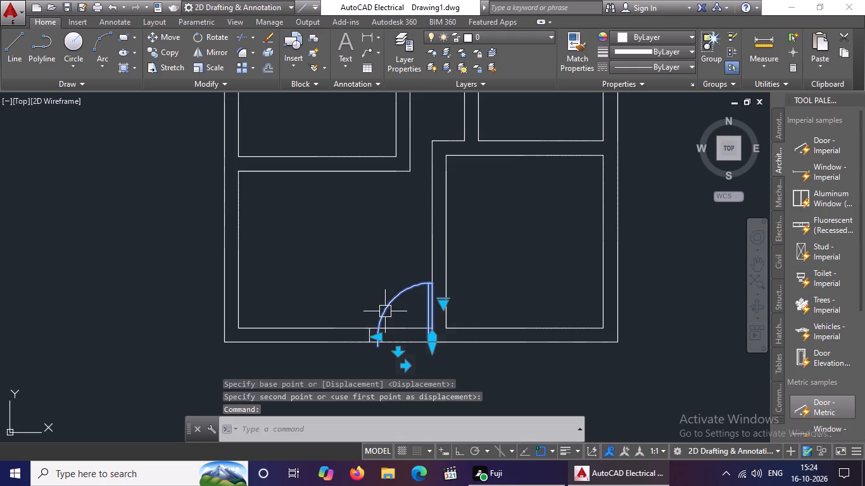
left_click(381, 335)
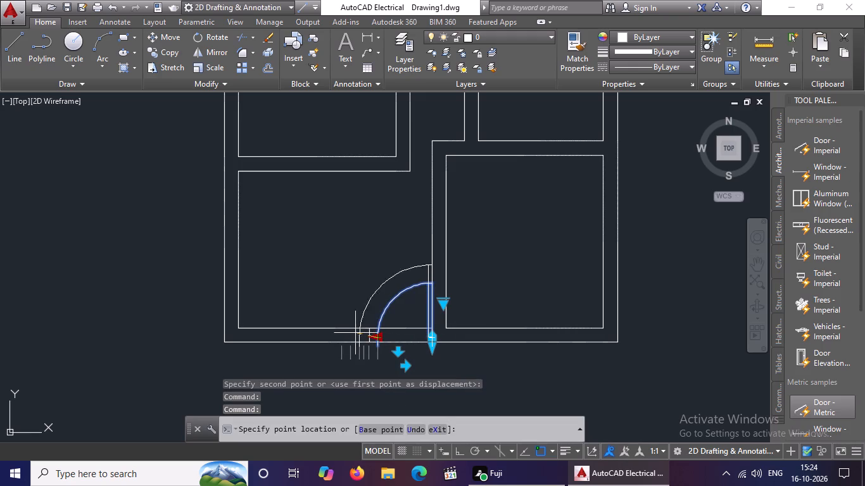
scroll(384, 339, "up", 3)
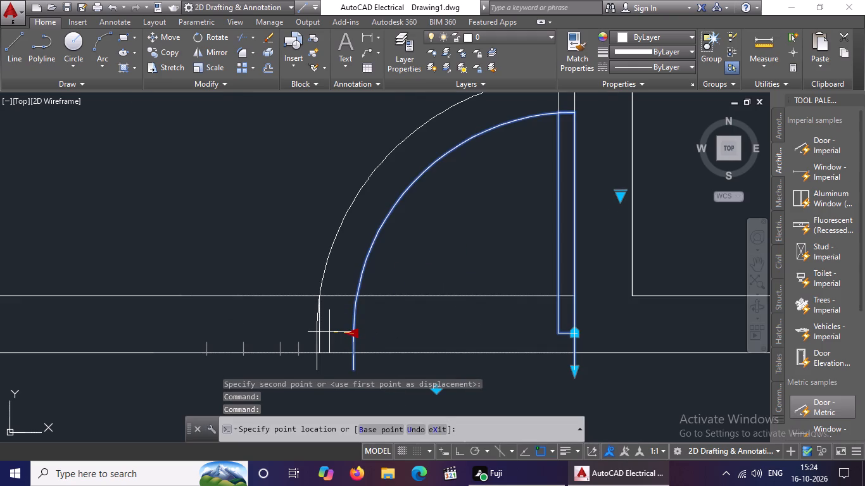
left_click(329, 332)
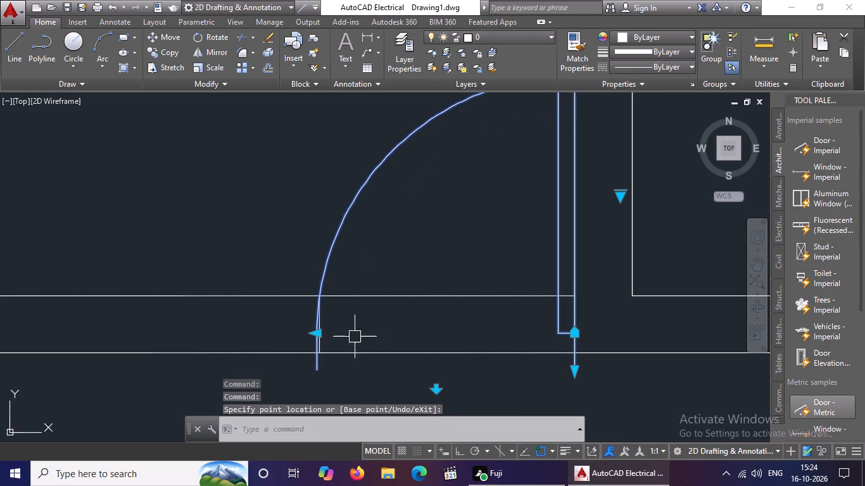
scroll(362, 334, "down", 4)
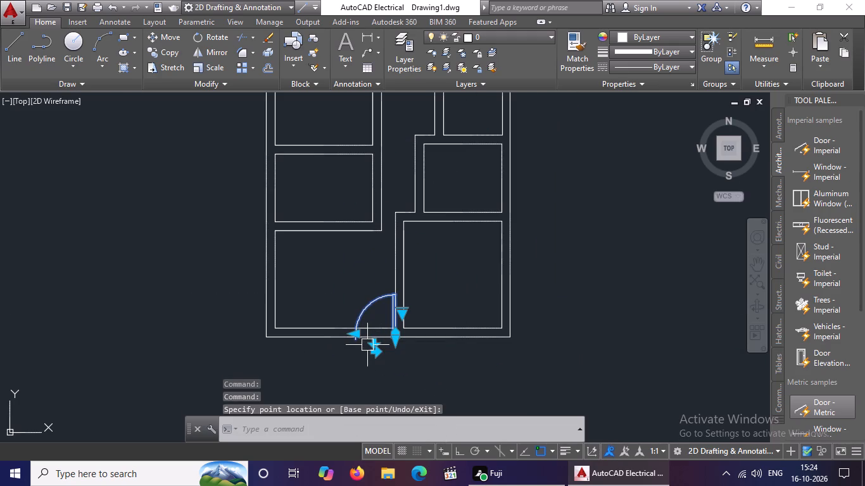
scroll(376, 312, "up", 2)
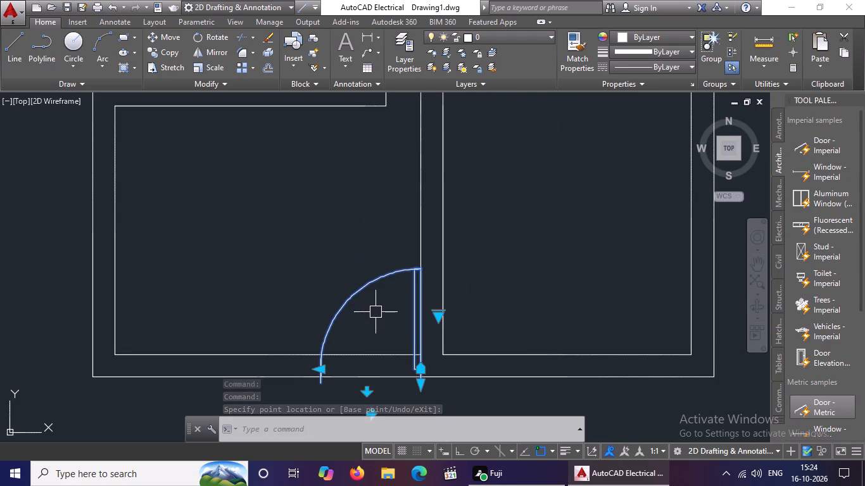
key("Escape")
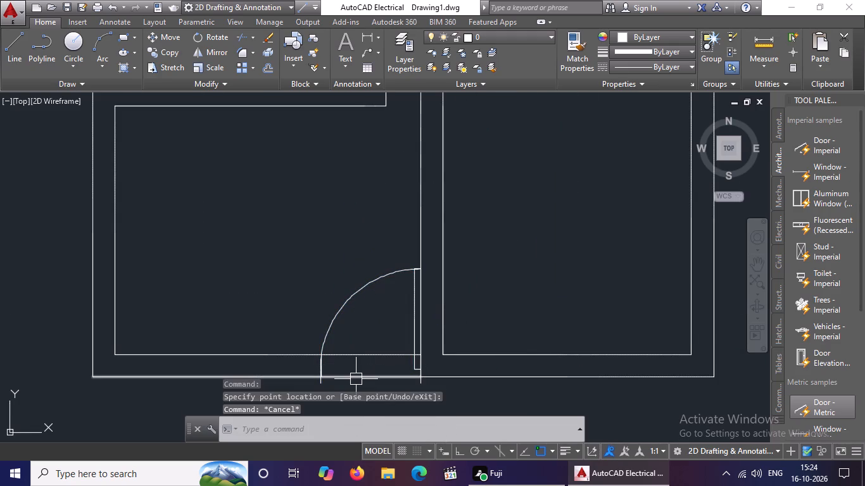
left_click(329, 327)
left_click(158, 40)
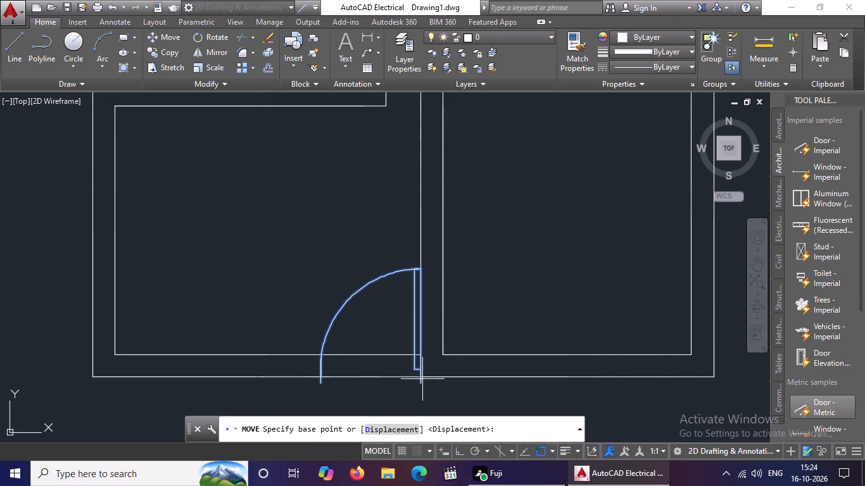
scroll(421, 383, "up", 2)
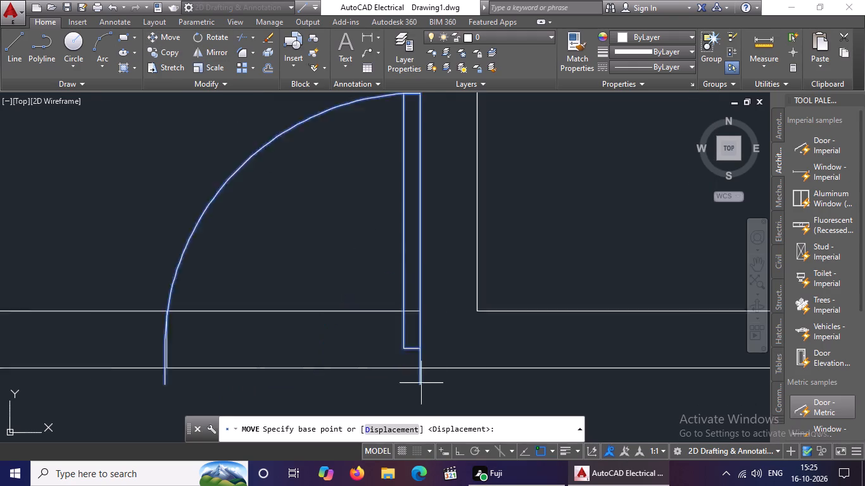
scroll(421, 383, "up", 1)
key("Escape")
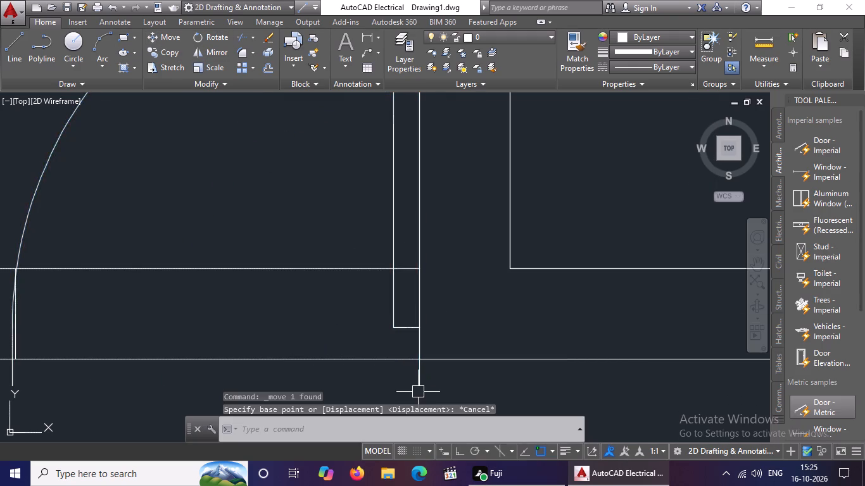
Move the door block up by its hinge-side lower endpoint onto the outer line of the bottom wall.
left_click(419, 382)
left_click_drag(166, 35, 168, 53)
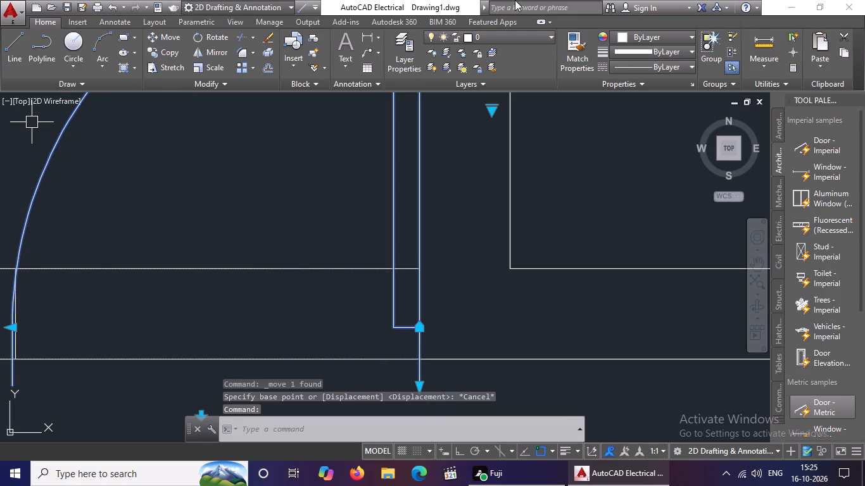
left_click_drag(167, 31, 167, 42)
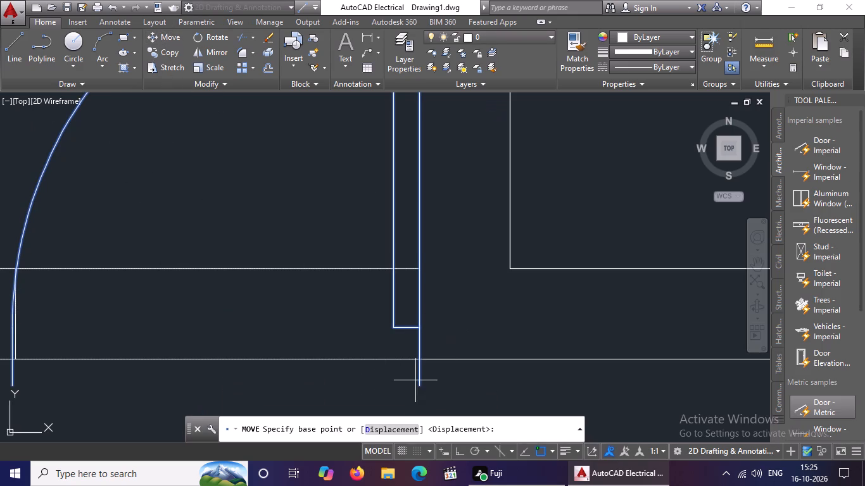
left_click(415, 386)
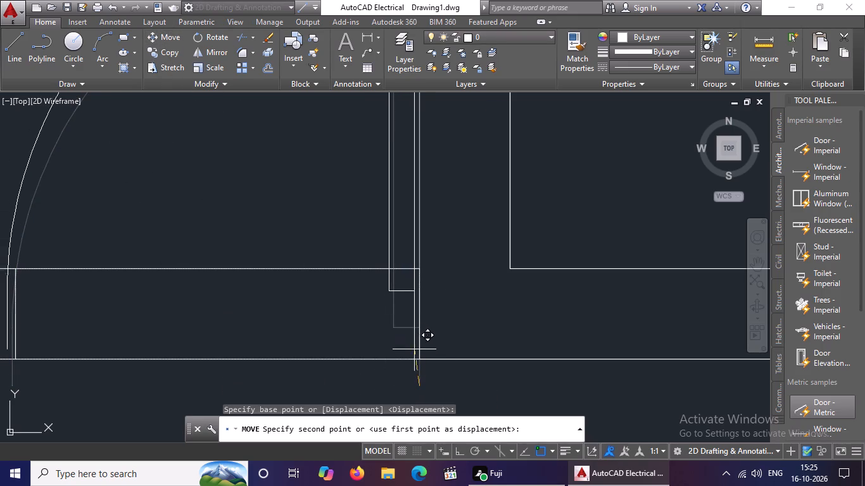
left_click(420, 357)
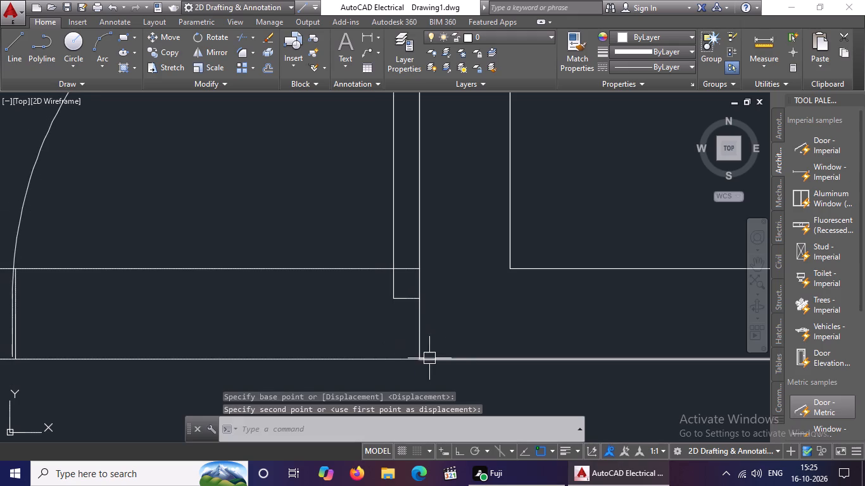
scroll(457, 357, "down", 7)
key("Escape")
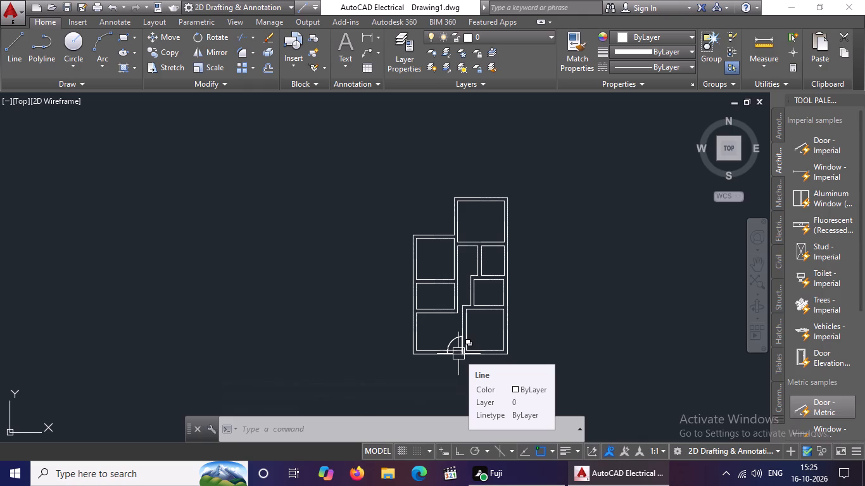
Erase the inner and outer lines of the small middle-left room's bottom and right walls, including the overlapping bottom line.
middle_click_drag(480, 346, 451, 361)
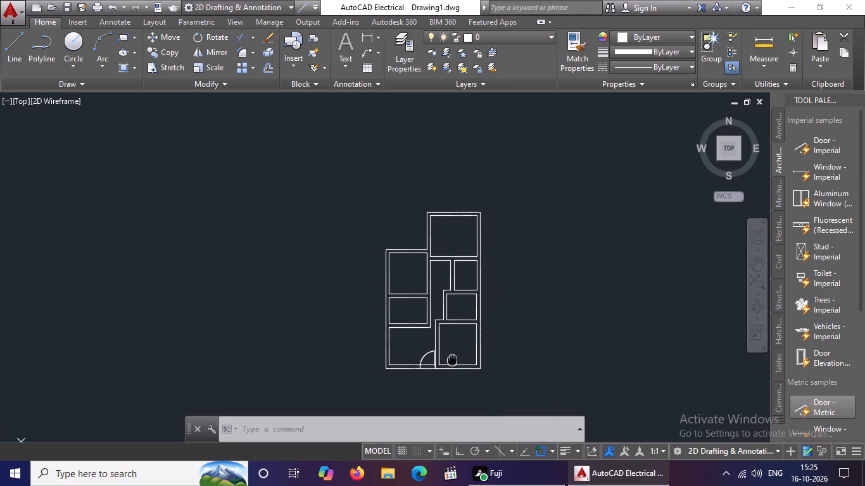
middle_click_drag(451, 361, 450, 361)
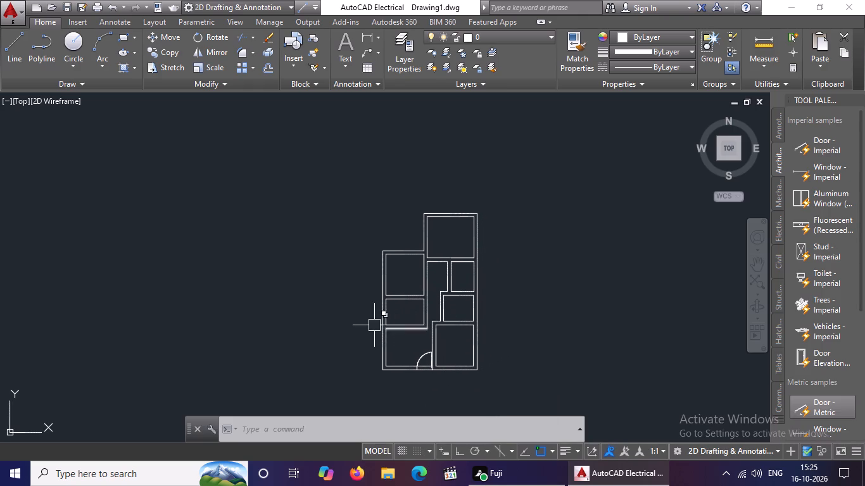
scroll(418, 327, "up", 1)
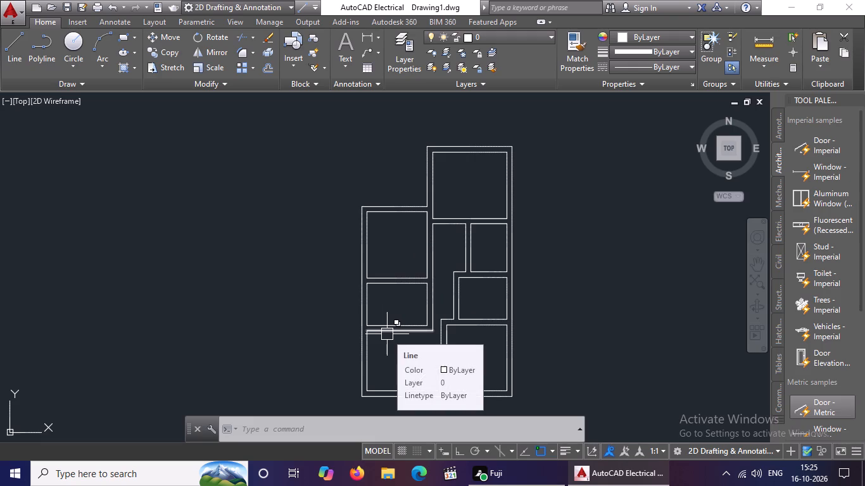
scroll(403, 341, "up", 3)
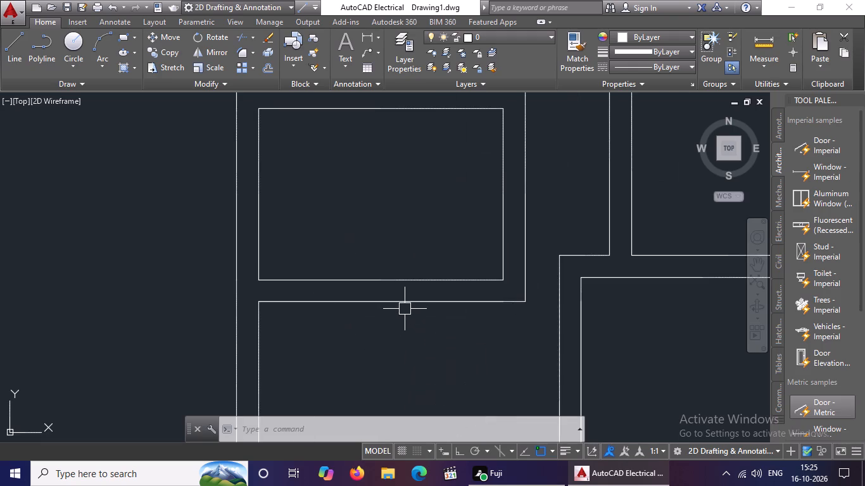
left_click(408, 303)
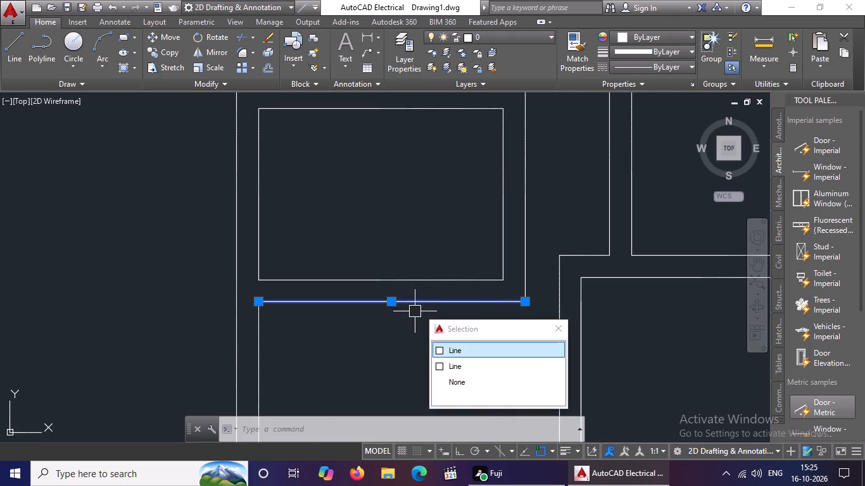
key("Delete")
left_click(417, 302)
key("Delete")
left_click(415, 278)
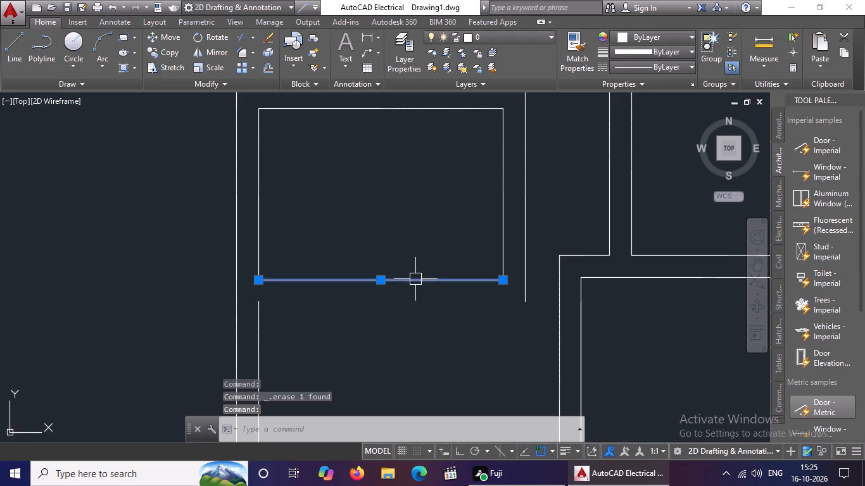
key("Delete")
left_click(522, 285)
key("Delete")
left_click(507, 268)
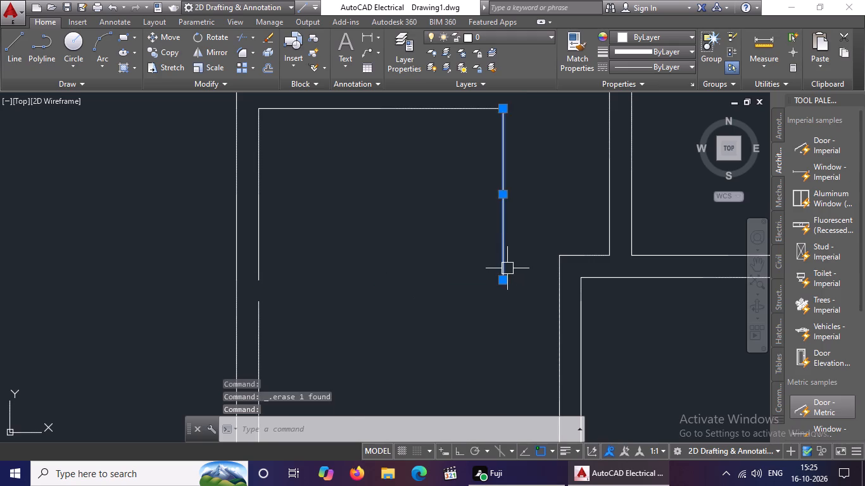
key("Delete")
Fillet the corridor's left wall line with the lower line of the upper-left room's bottom wall at radius 0.
scroll(511, 270, "down", 2)
middle_click_drag(476, 245, 464, 319)
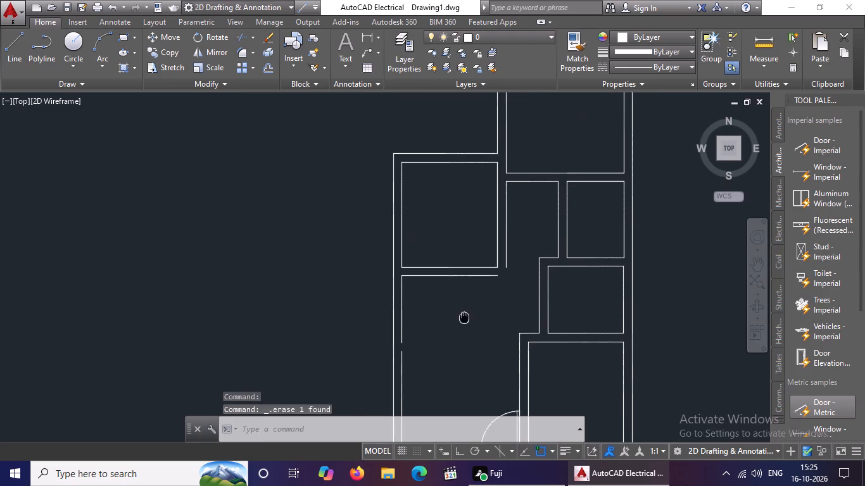
middle_click_drag(464, 319, 463, 325)
key("Escape")
key("f")
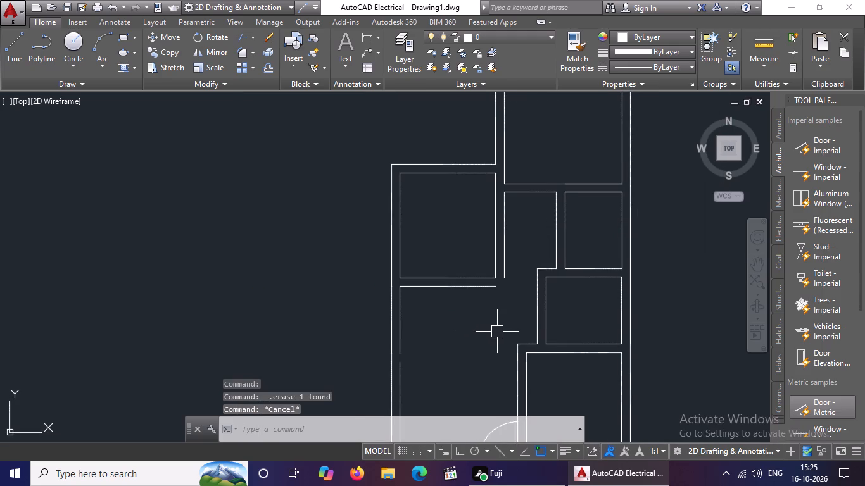
key("space")
type("R")
key("space")
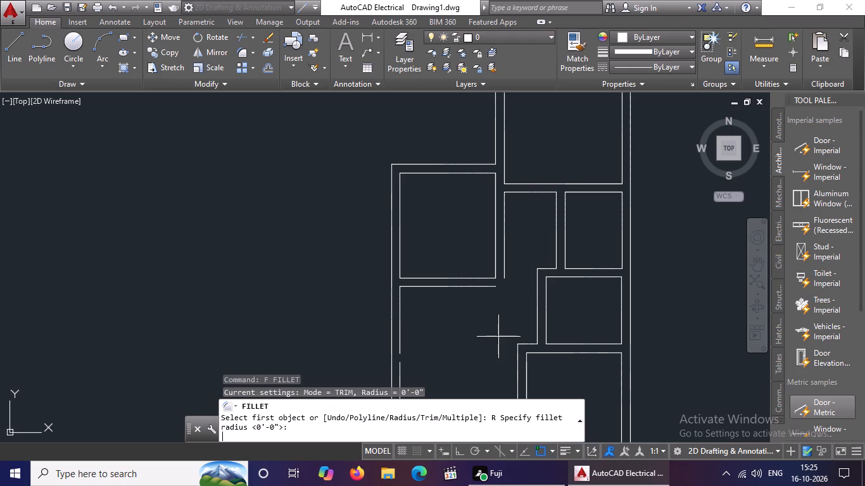
key("0")
key("space")
left_click(507, 265)
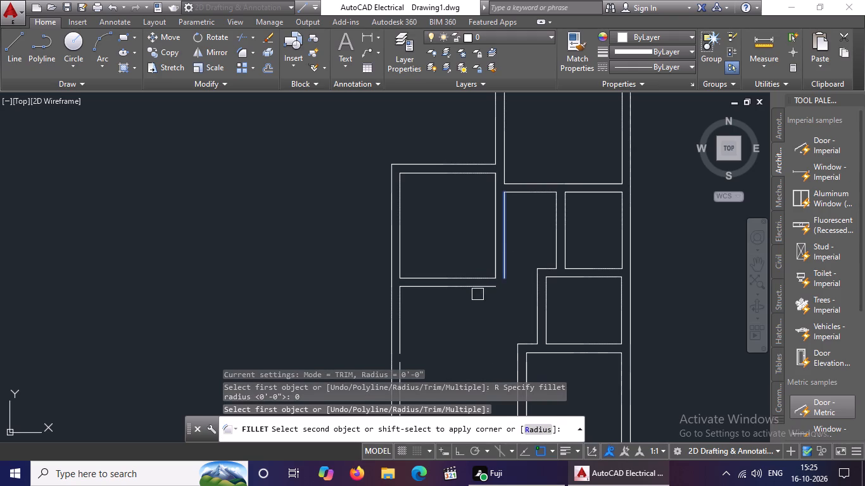
left_click(476, 290)
Extend the lower segment of the left exterior wall's inner line upward to close the gap left by the erased partition.
scroll(448, 329, "down", 2)
scroll(444, 355, "up", 2)
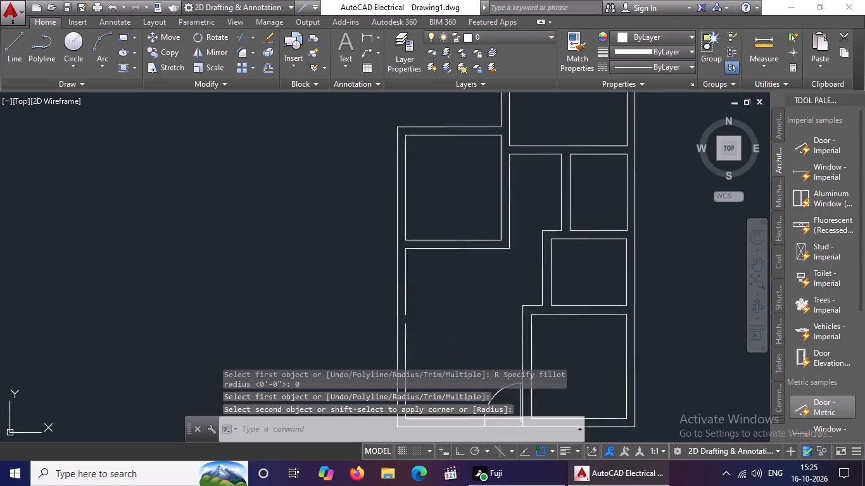
scroll(444, 355, "up", 1)
key("Escape")
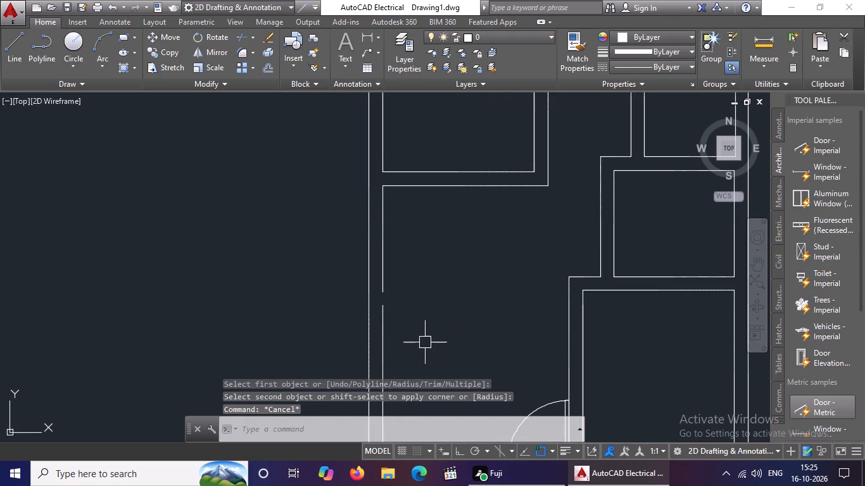
type("EX")
key("space")
key("space")
left_click(378, 318)
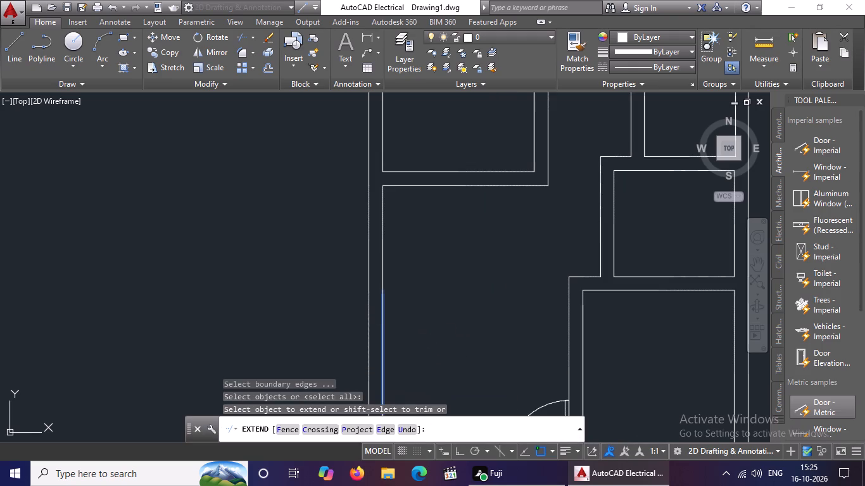
scroll(507, 319, "down", 2)
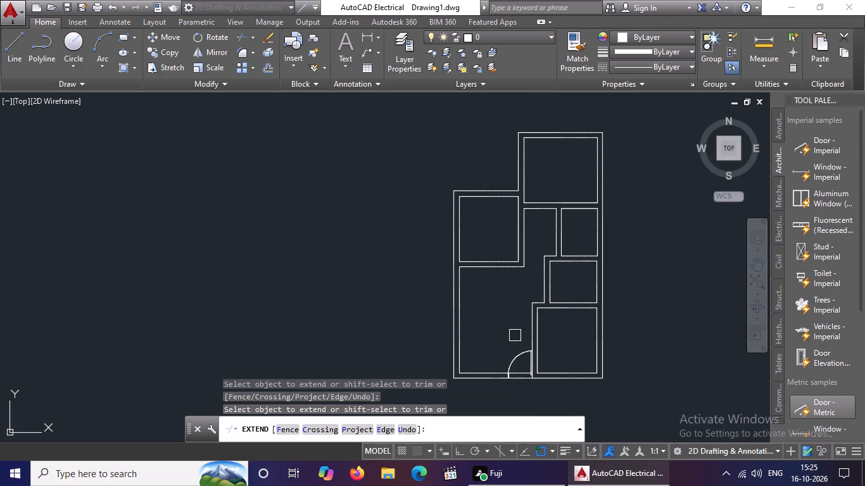
key("Escape")
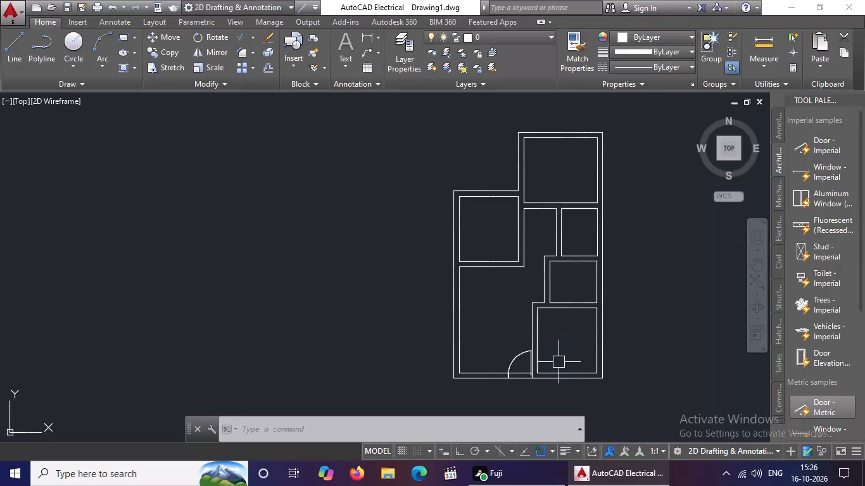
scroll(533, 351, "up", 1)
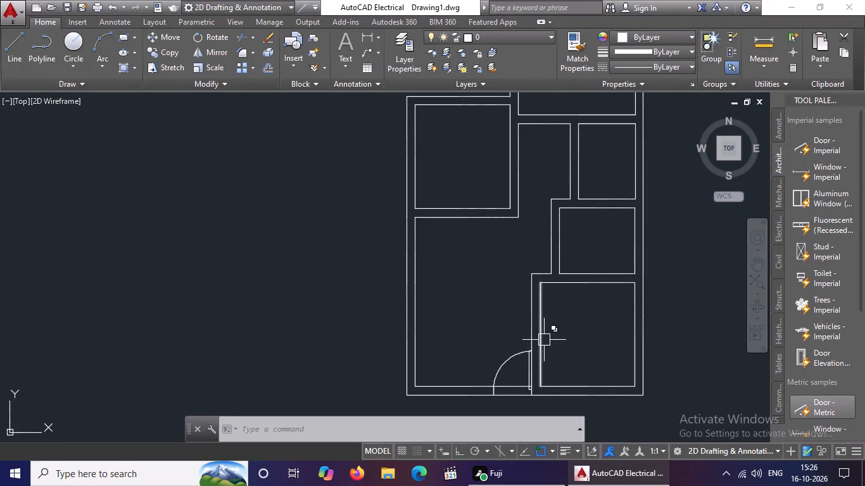
Extend the lower and upper segments of the left exterior wall's outer line toward each other to close the gap.
scroll(544, 340, "down", 1)
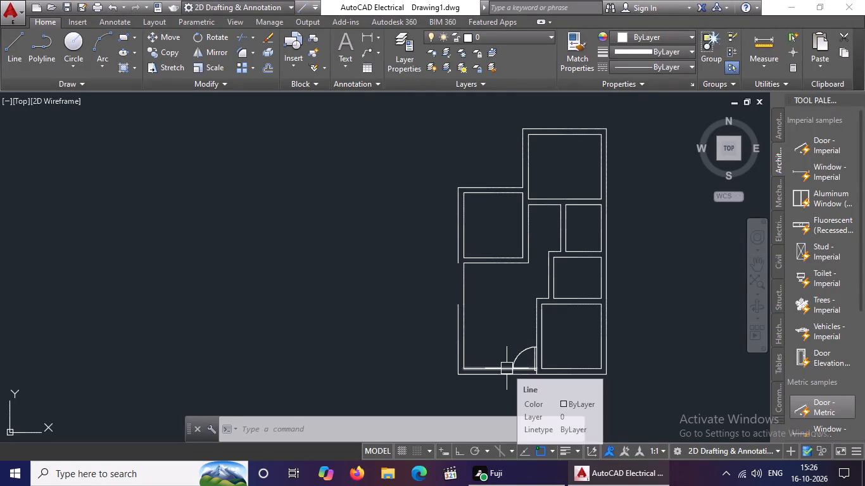
key("Escape")
type("EX")
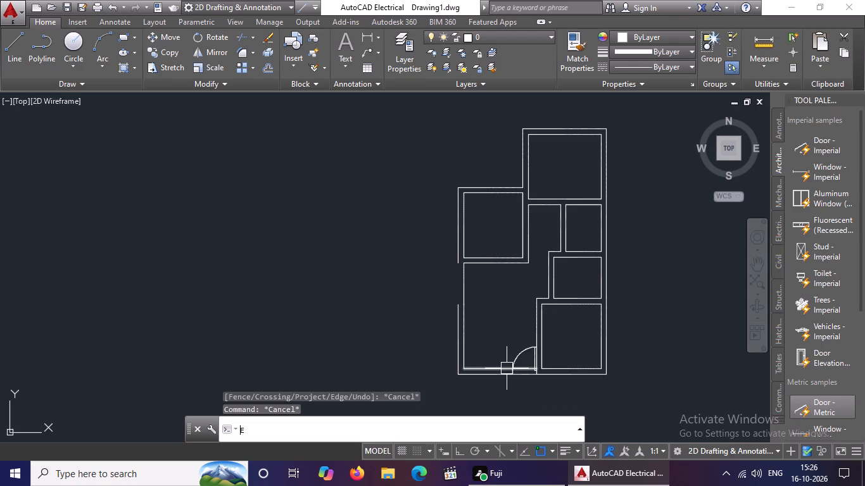
key("space")
key("space")
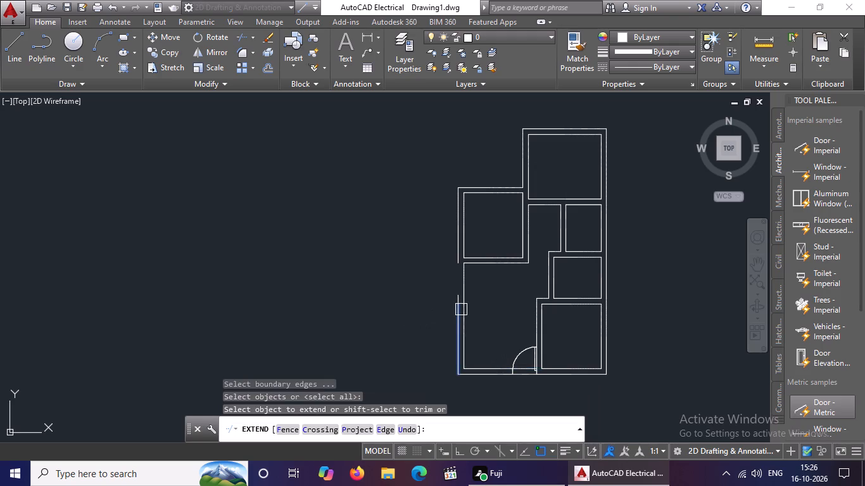
left_click(456, 311)
left_click(457, 261)
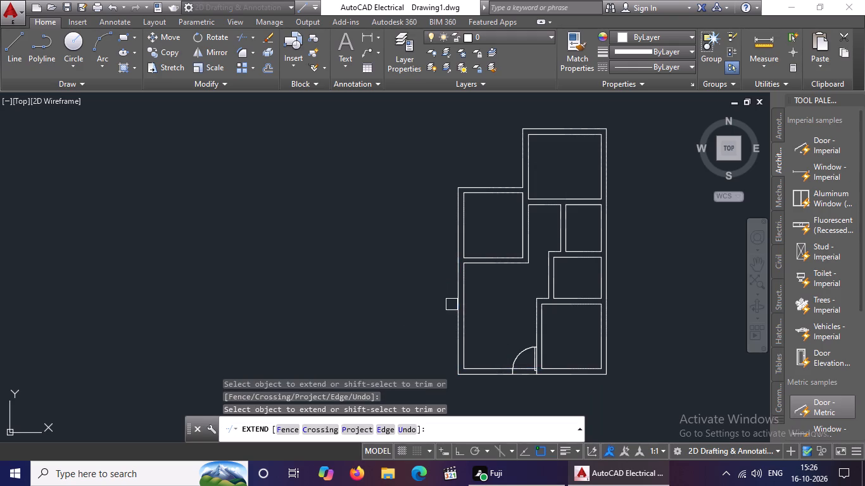
key("Escape")
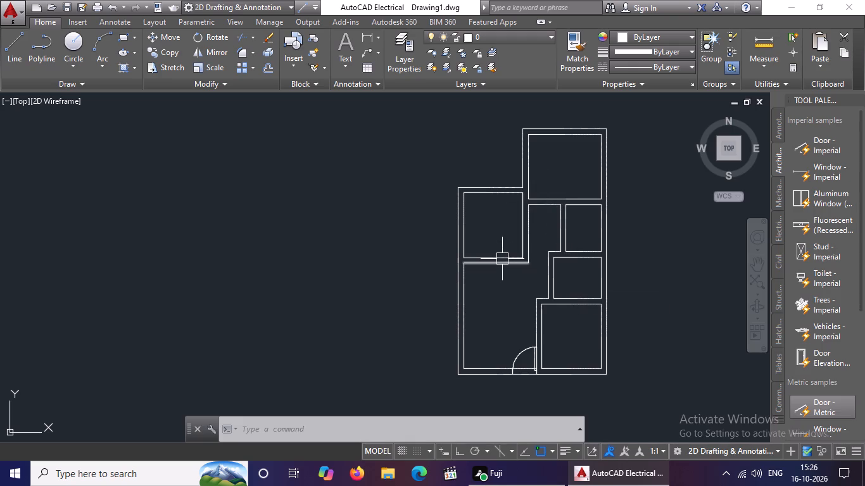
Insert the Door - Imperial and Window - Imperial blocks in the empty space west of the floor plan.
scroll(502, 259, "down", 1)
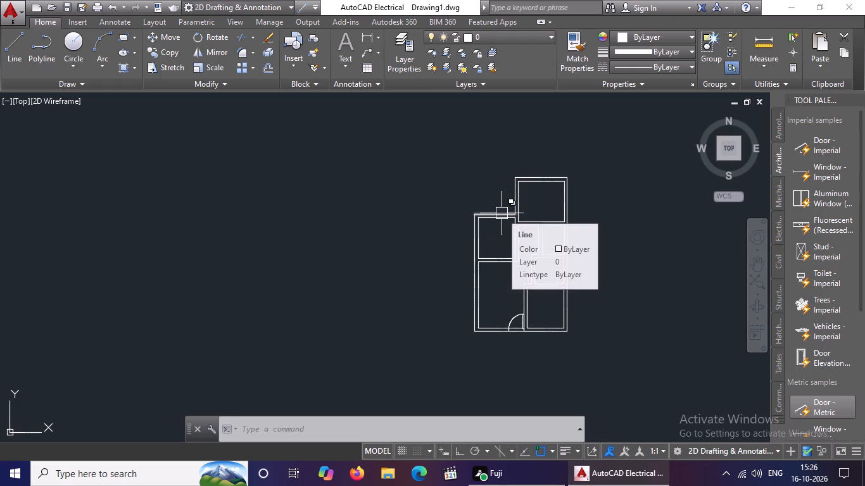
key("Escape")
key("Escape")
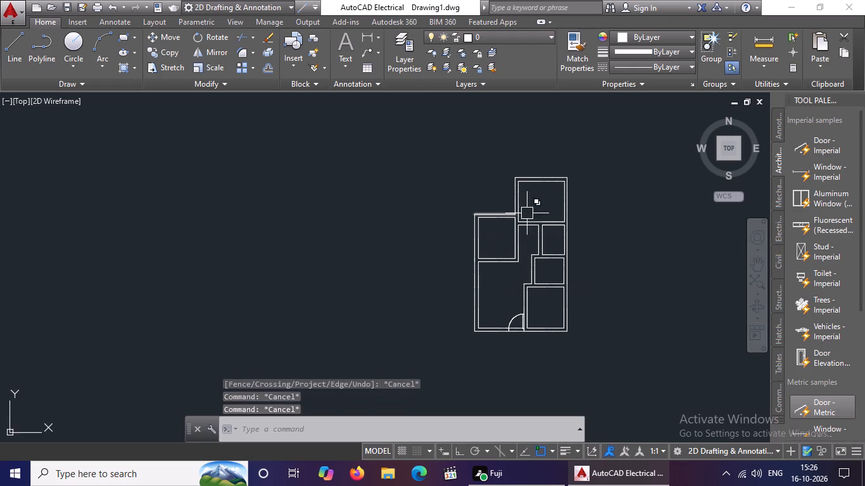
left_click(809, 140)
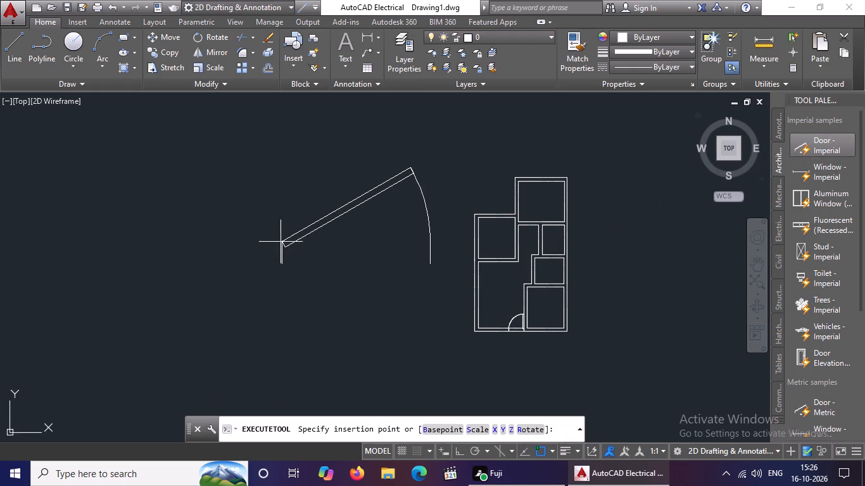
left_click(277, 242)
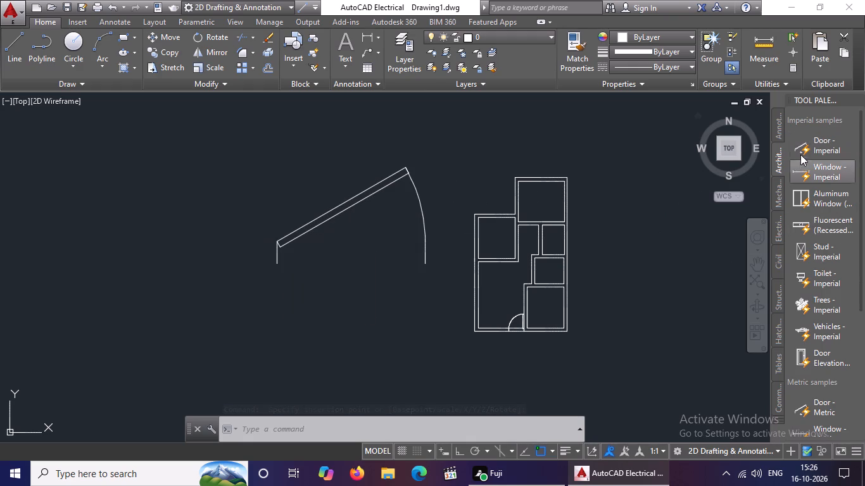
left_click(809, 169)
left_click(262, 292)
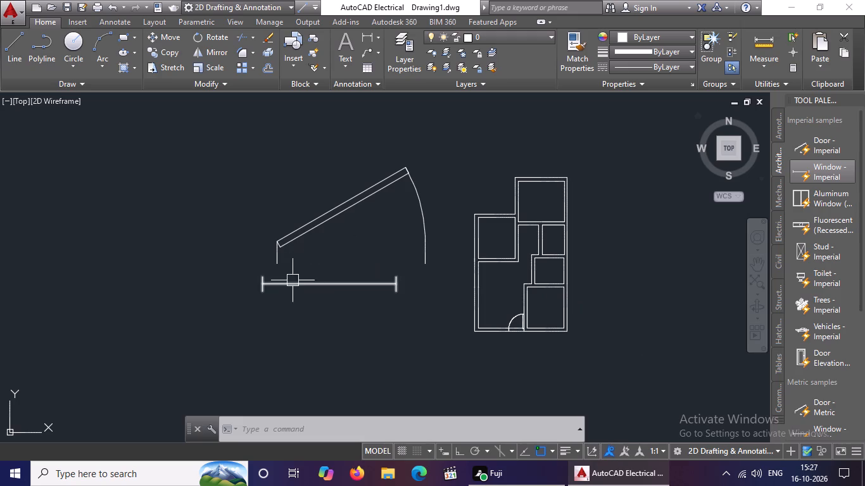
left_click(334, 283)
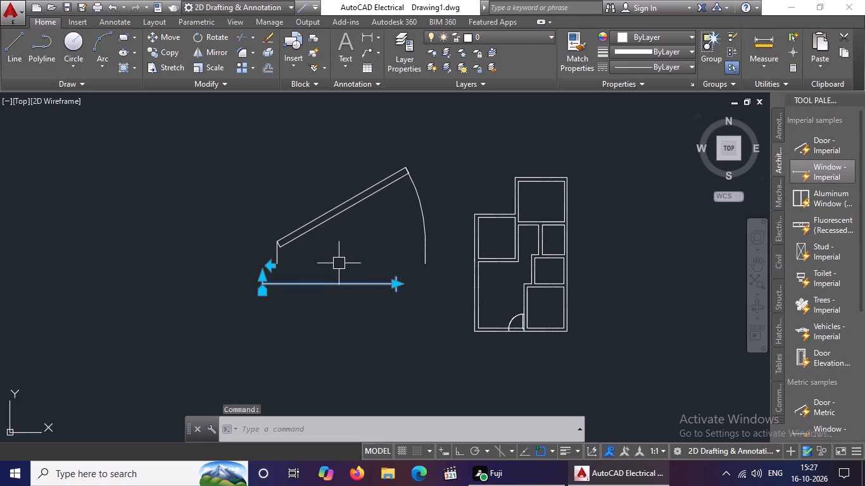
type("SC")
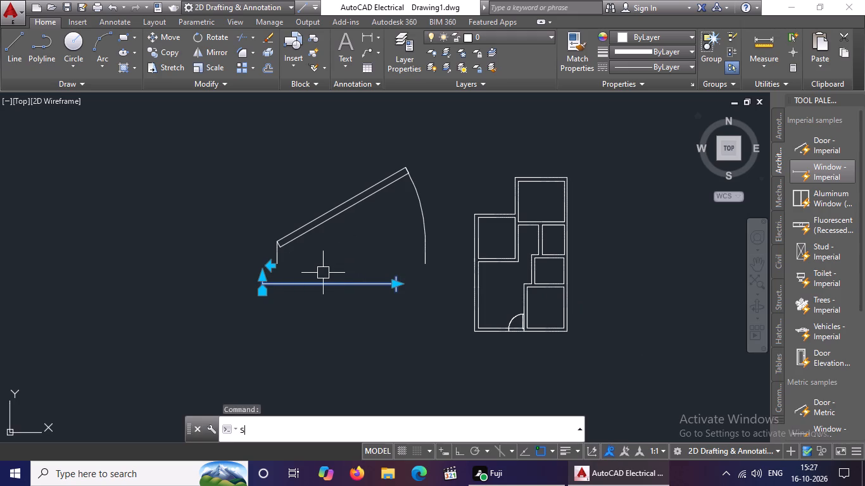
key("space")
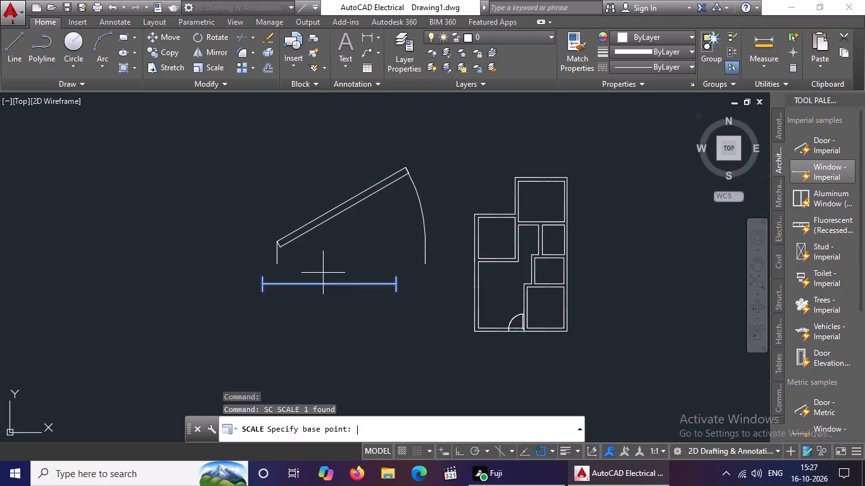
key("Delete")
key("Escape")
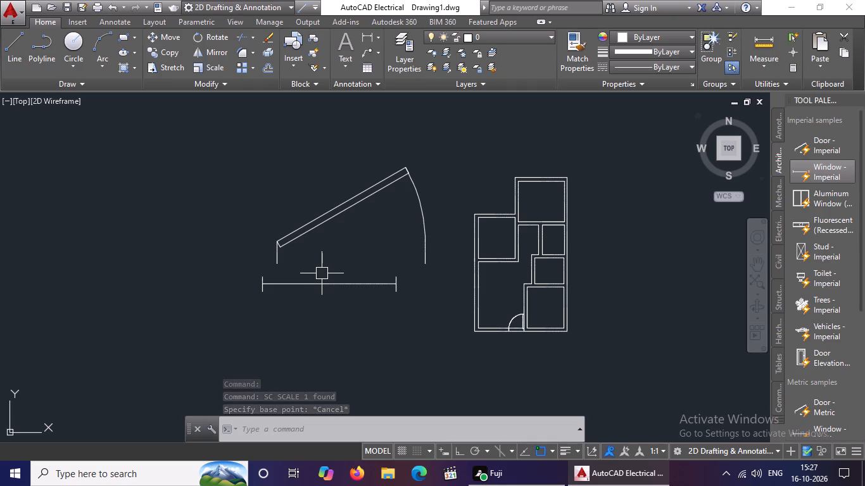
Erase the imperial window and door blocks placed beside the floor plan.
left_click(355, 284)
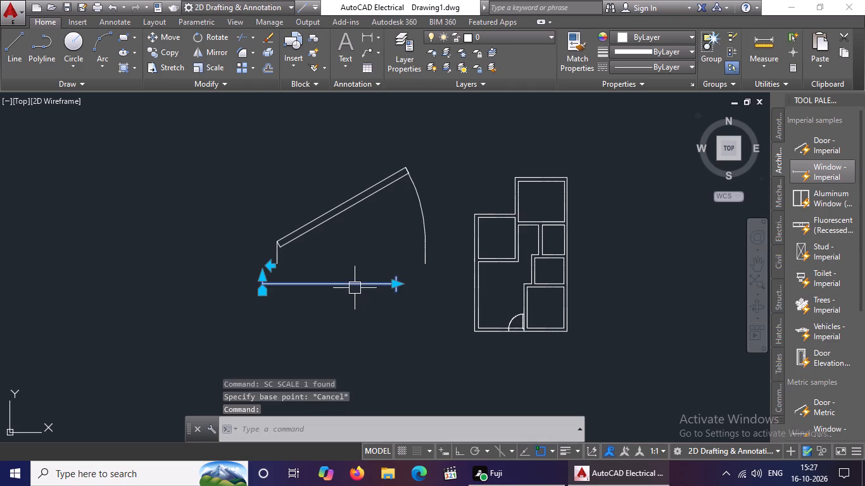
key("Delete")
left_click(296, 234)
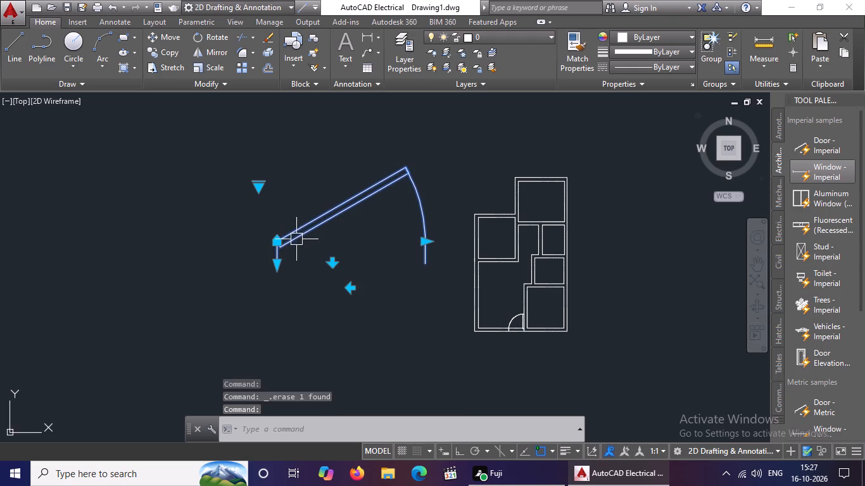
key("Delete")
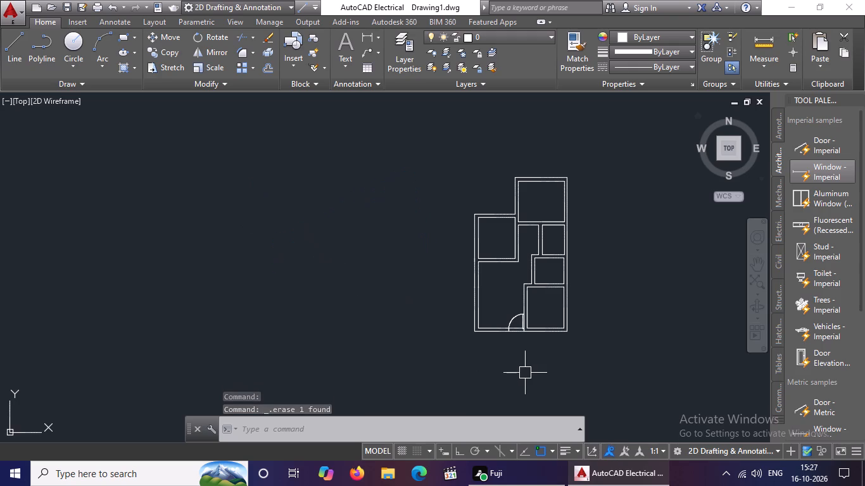
Close the tool palettes to free up the drawing area around the floor plan.
scroll(505, 335, "up", 1)
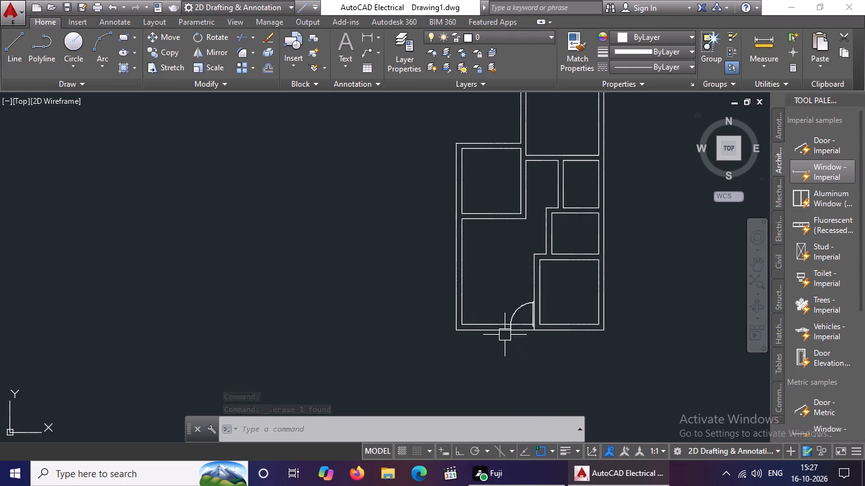
scroll(514, 315, "up", 2)
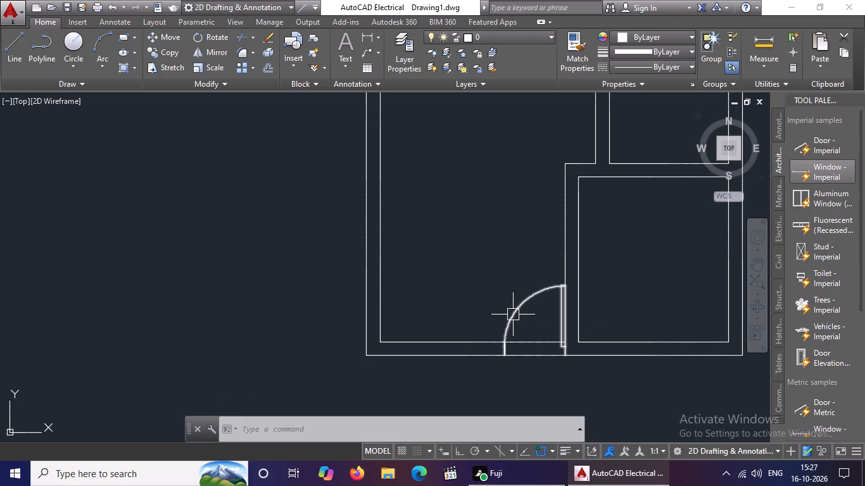
left_click(520, 309)
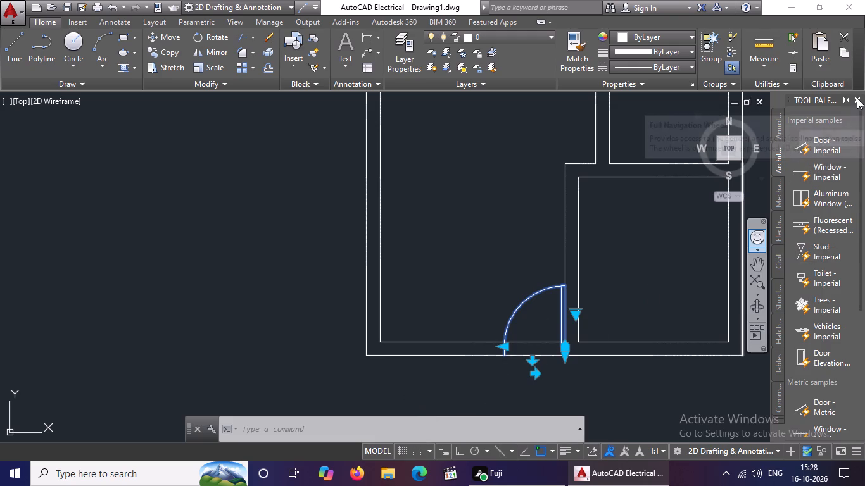
left_click(857, 98)
scroll(652, 298, "down", 2)
middle_click_drag(659, 288, 646, 311)
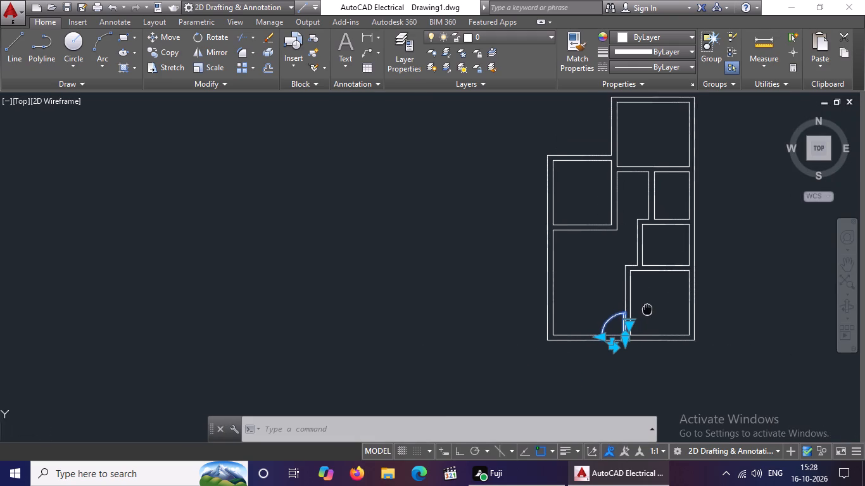
middle_click_drag(646, 311, 640, 315)
middle_click_drag(635, 318, 583, 352)
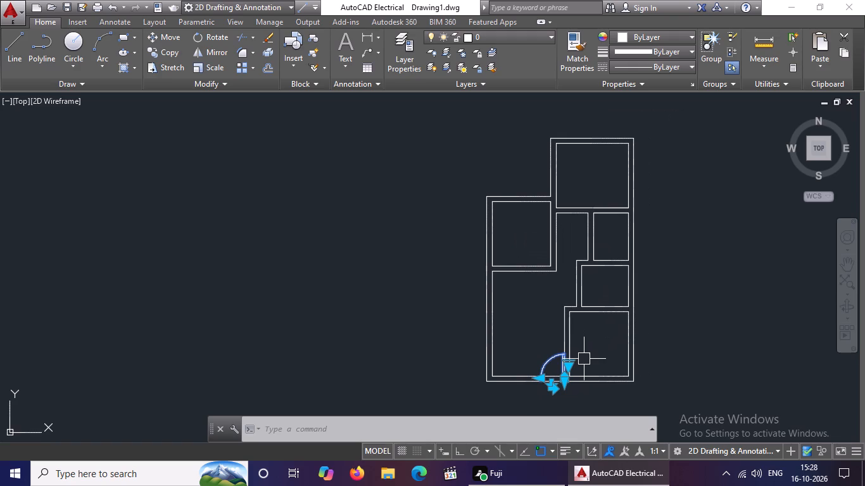
key("Escape")
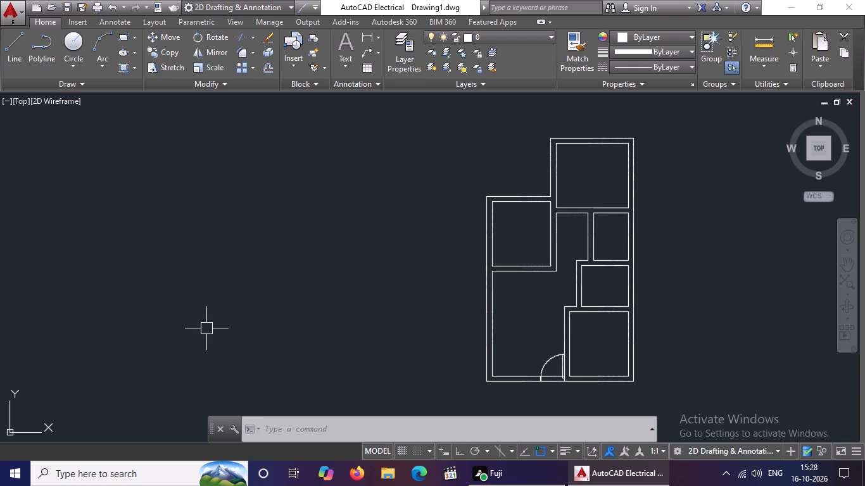
Copy the entrance door block to the top room's bottom wall and into the upper-left room.
left_click(556, 358)
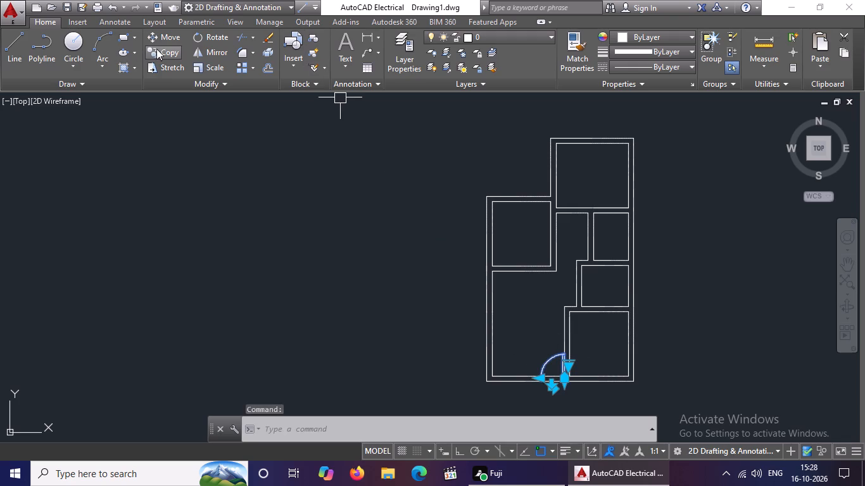
left_click(156, 49)
left_click(559, 359)
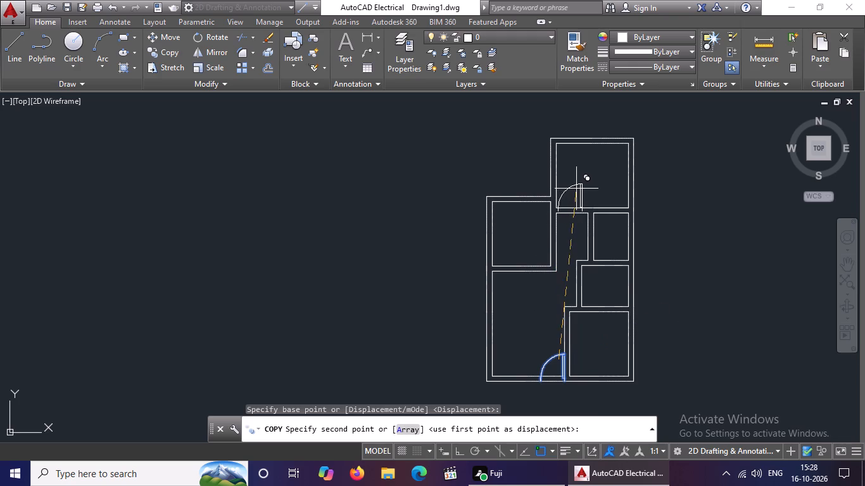
scroll(576, 189, "up", 3)
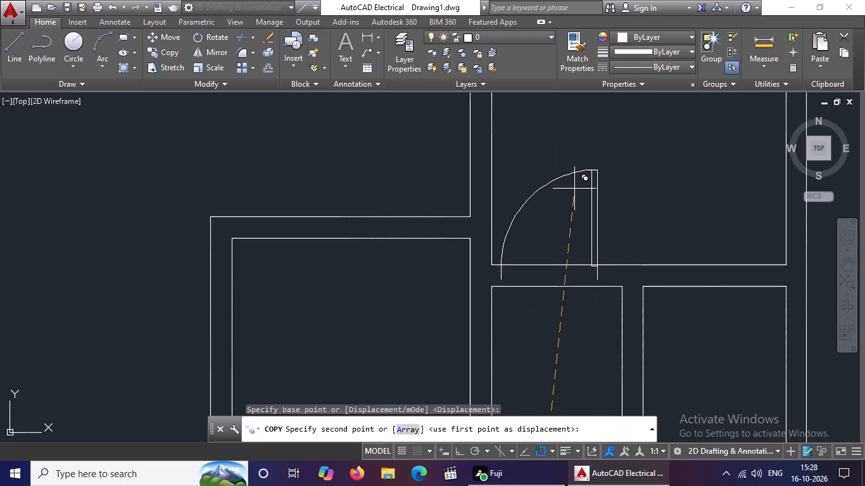
left_click(574, 189)
scroll(456, 294, "down", 3)
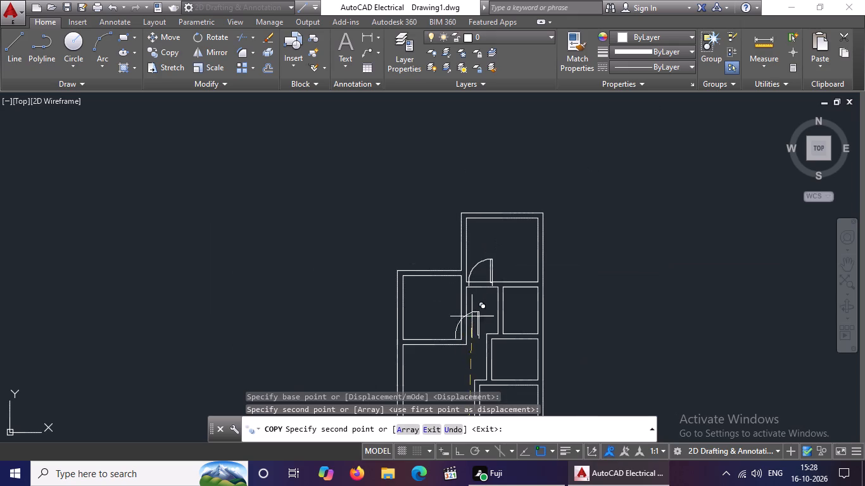
left_click(448, 309)
key("Escape")
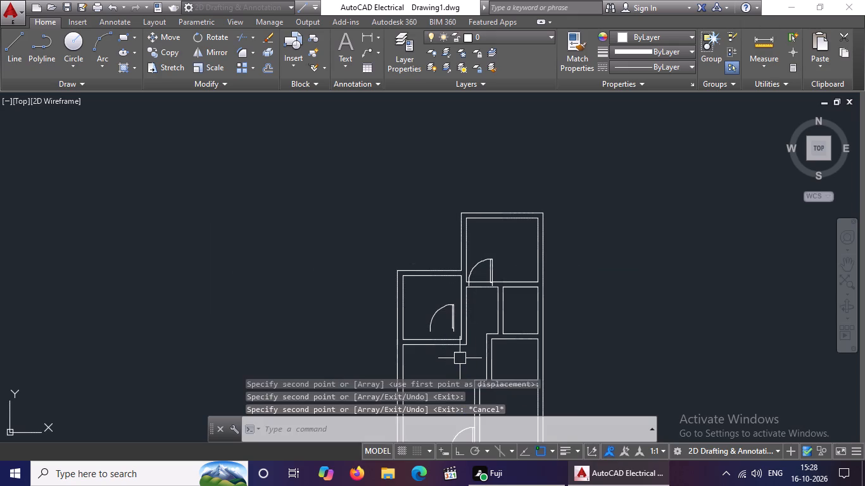
Flip the top room's door block horizontally so its hinge is on the west side.
scroll(484, 297, "up", 2)
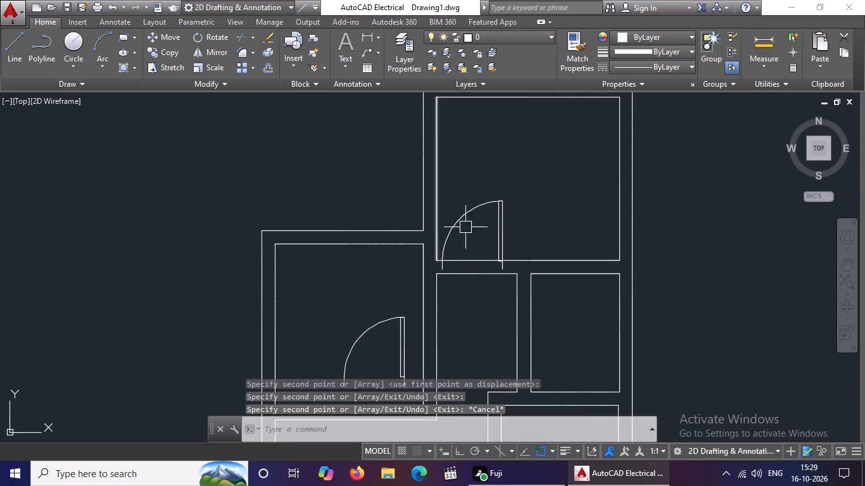
left_click(503, 228)
left_click(469, 286)
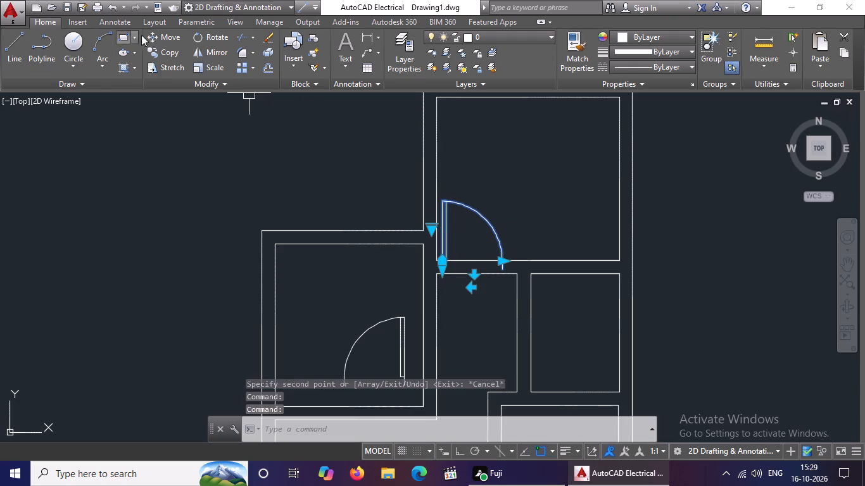
Move the top room's door block by its hinge-side lower endpoint onto the corridor's upper-left corner.
left_click(161, 35)
scroll(427, 280, "up", 2)
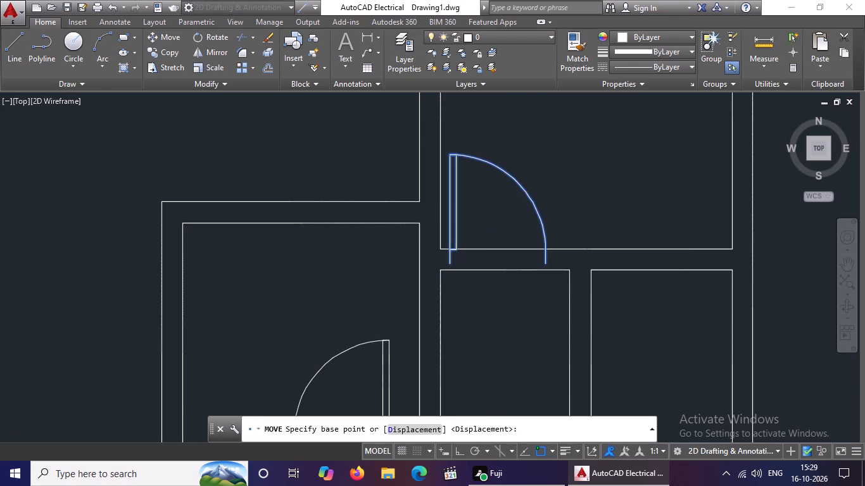
left_click(457, 257)
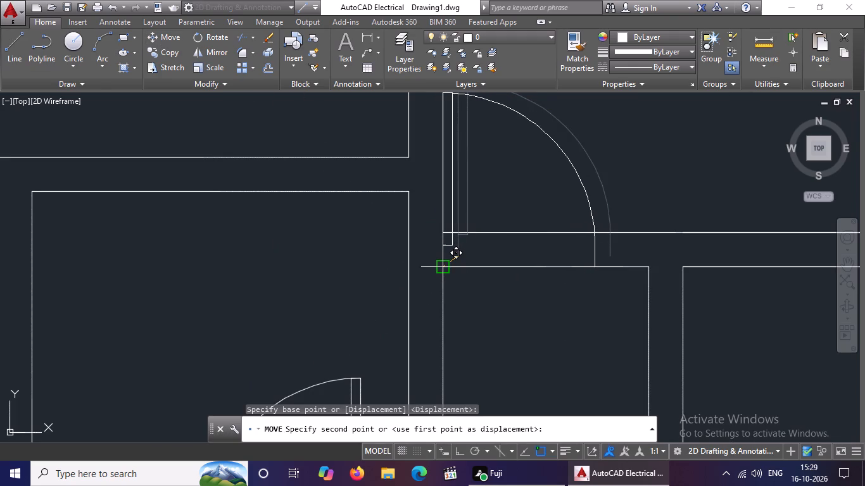
left_click(442, 267)
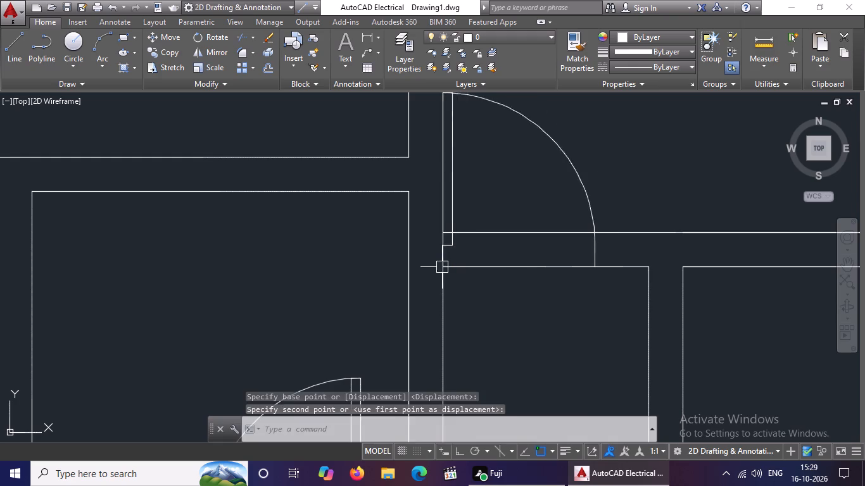
scroll(522, 267, "down", 3)
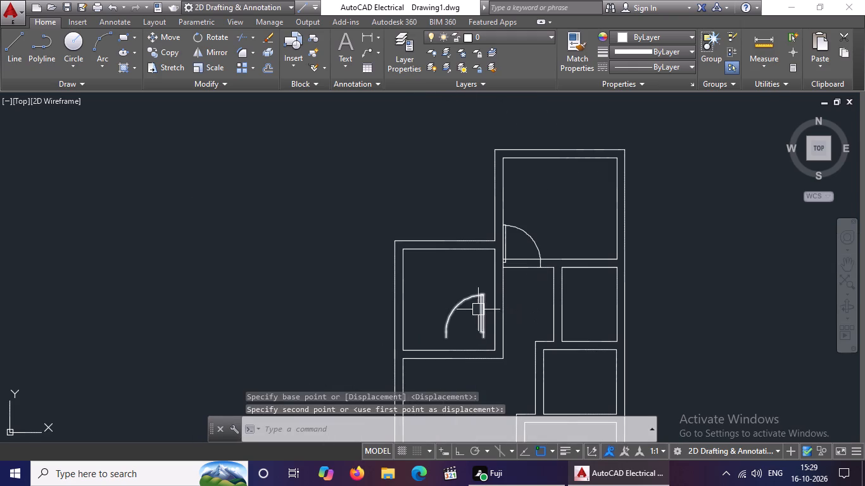
Rotate the upper-left room's door block 90 degrees counterclockwise, with ortho on.
left_click(479, 308)
left_click(213, 31)
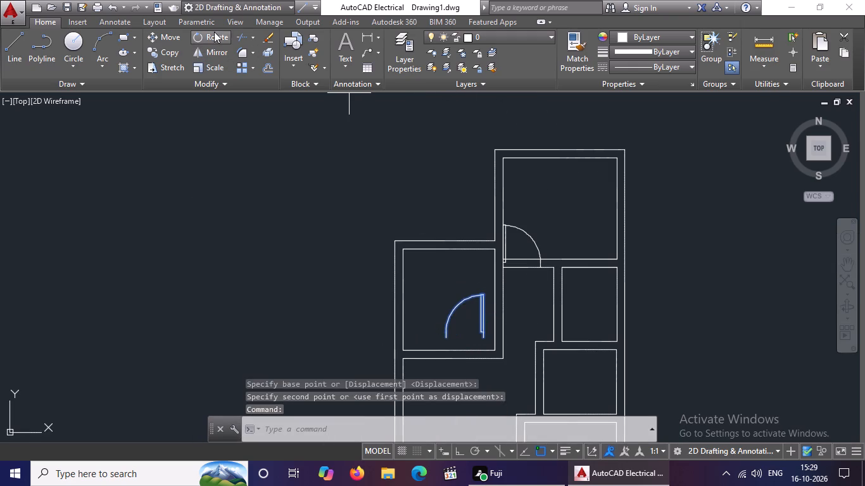
left_click(455, 320)
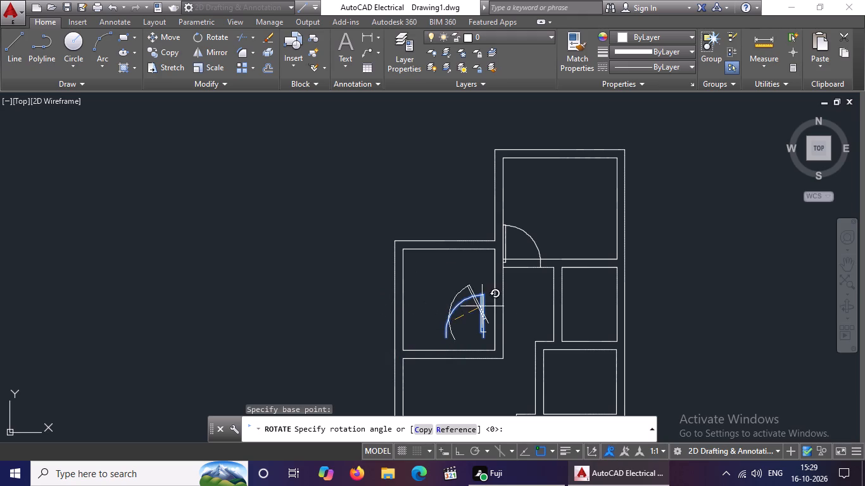
left_click(457, 451)
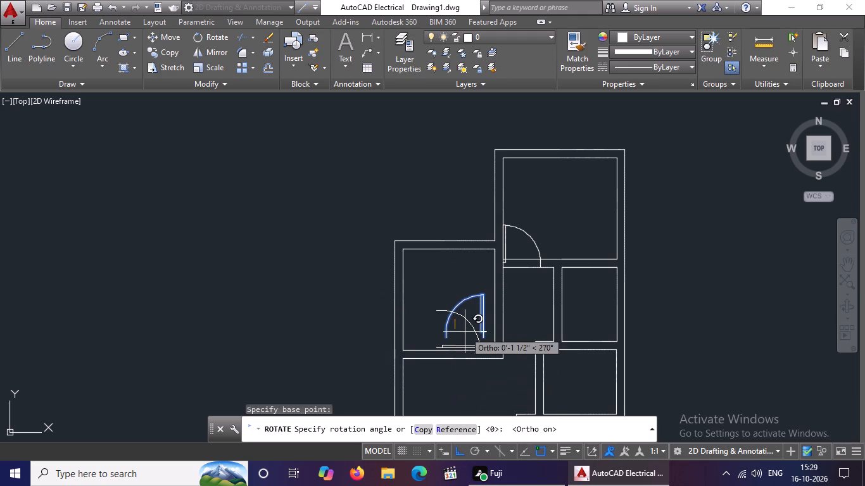
left_click(451, 283)
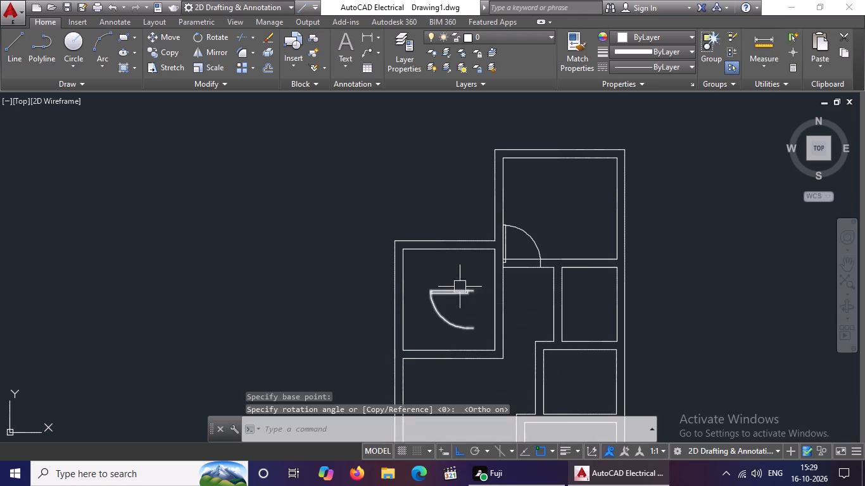
Flip the upper-left room's door block vertically so its leaf lies on the south side.
left_click(464, 289)
scroll(488, 307, "up", 1)
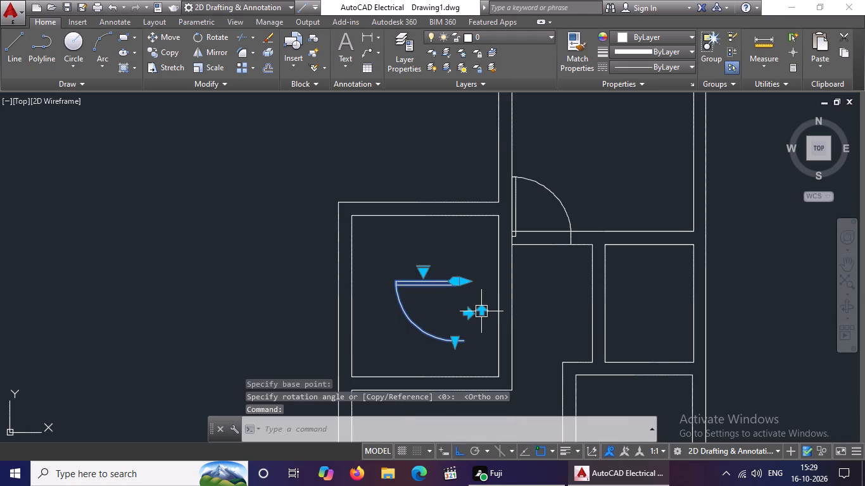
left_click(485, 312)
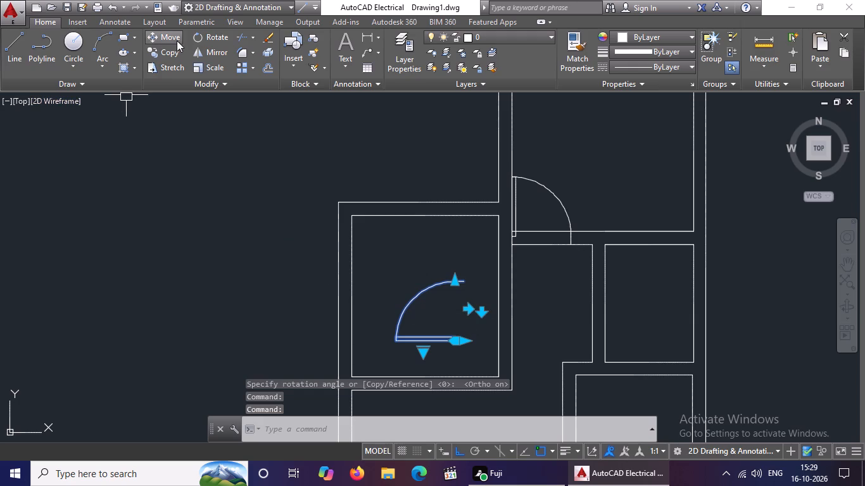
Move the upper-left room's door block by its hinge-side endpoint onto the east wall's corridor face, level with the room's bottom inner wall line.
left_click(177, 37)
scroll(468, 352, "up", 2)
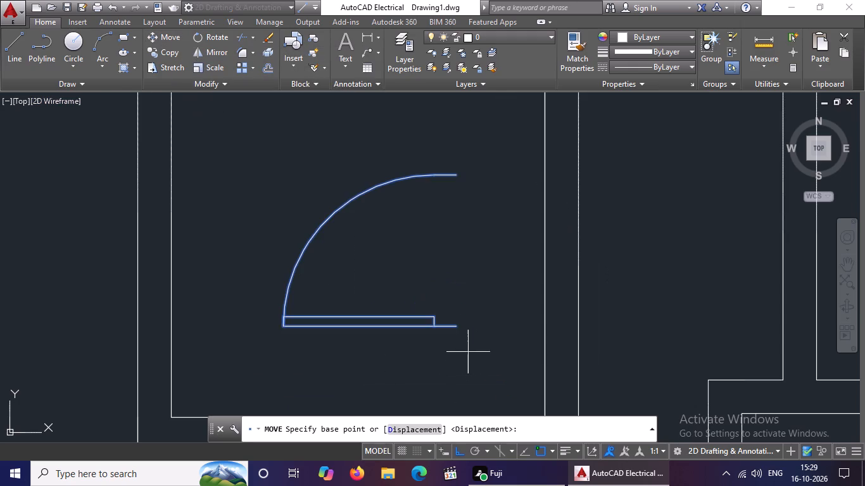
left_click(455, 328)
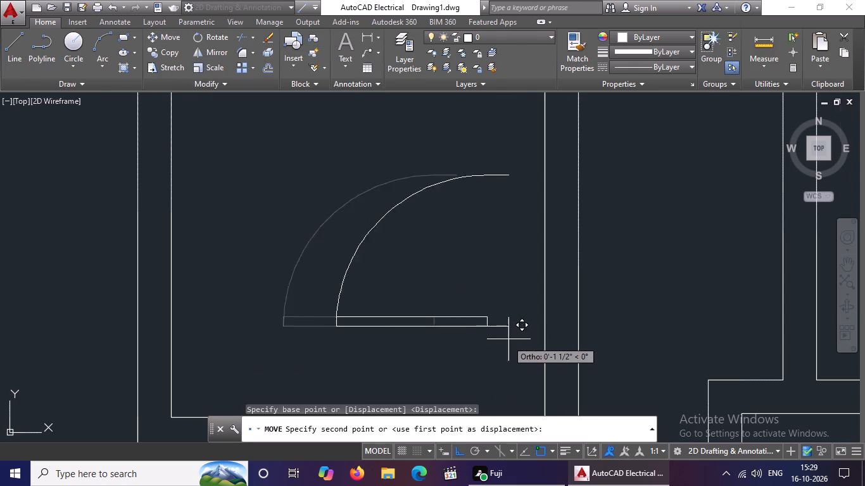
scroll(509, 339, "down", 3)
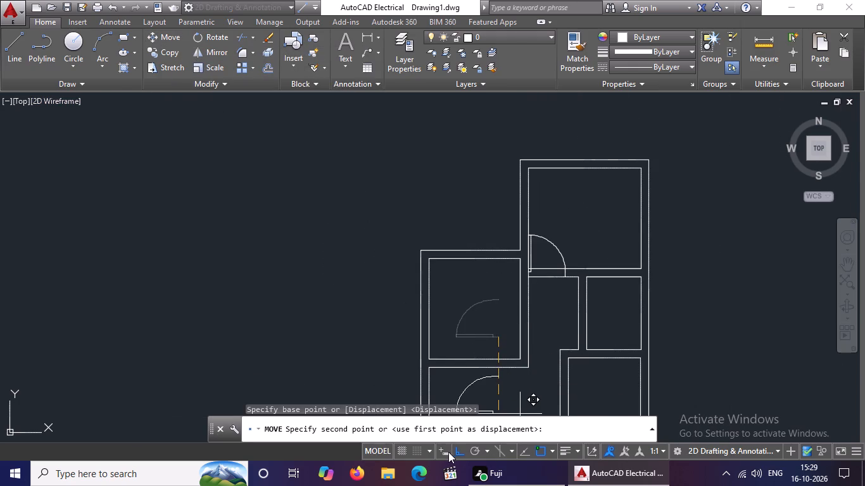
left_click(457, 449)
scroll(512, 370, "up", 2)
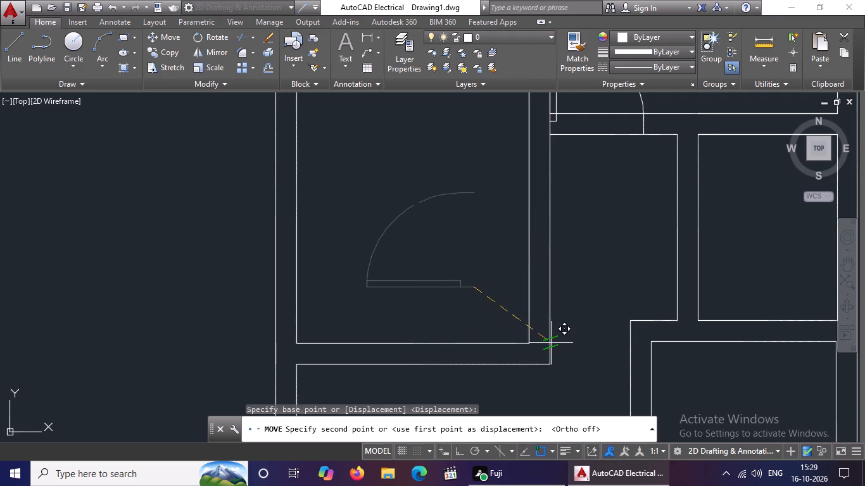
scroll(546, 344, "up", 2)
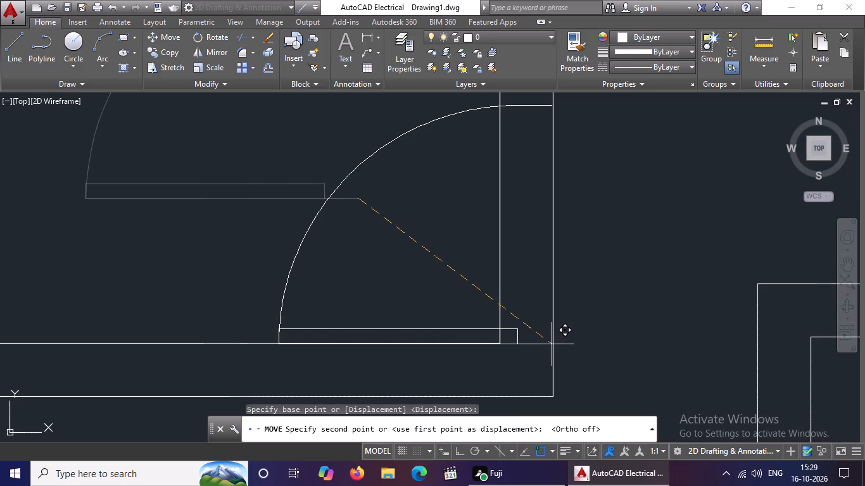
left_click(552, 344)
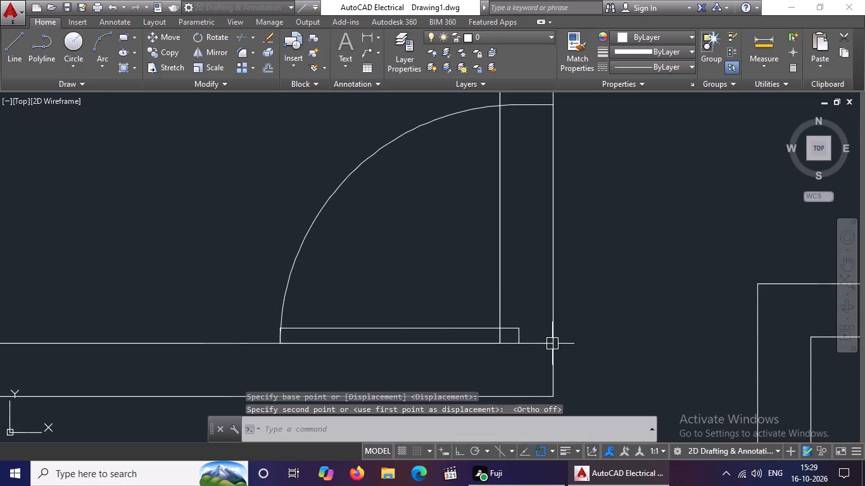
scroll(567, 337, "down", 4)
key("Escape")
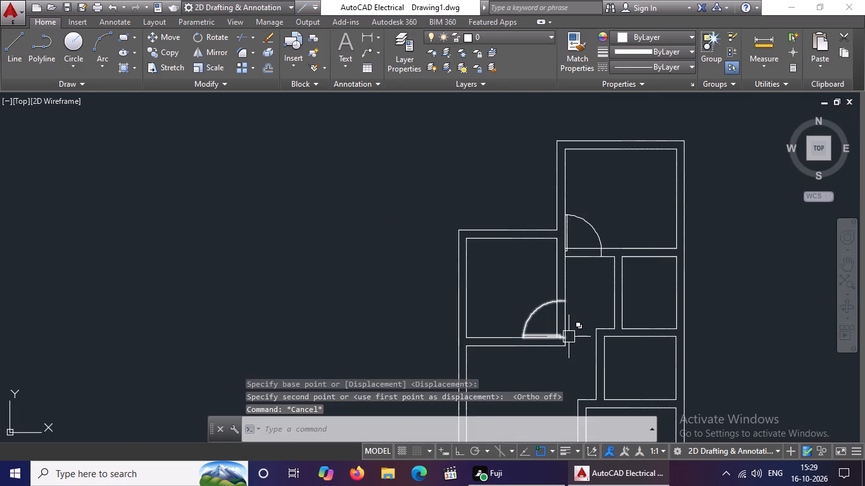
Trim the inner line of the upper-left room's east wall across the door opening, between the door leaf and the arc.
scroll(579, 310, "down", 2)
scroll(584, 327, "up", 2)
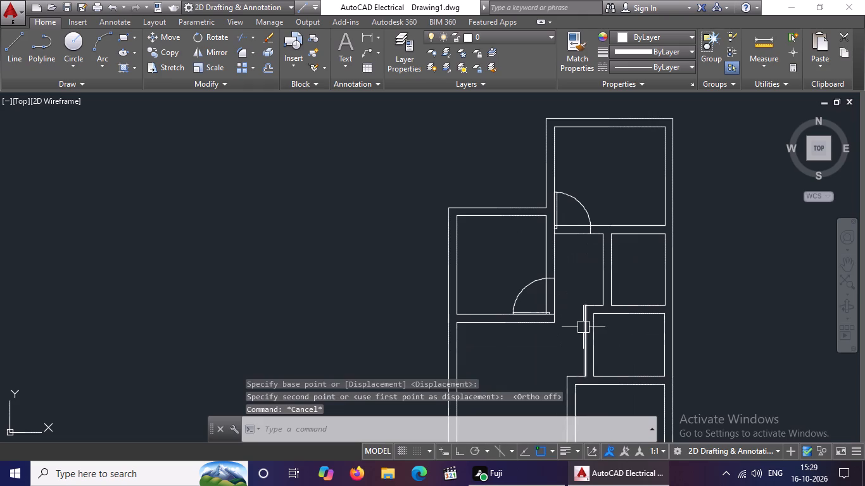
key("Escape")
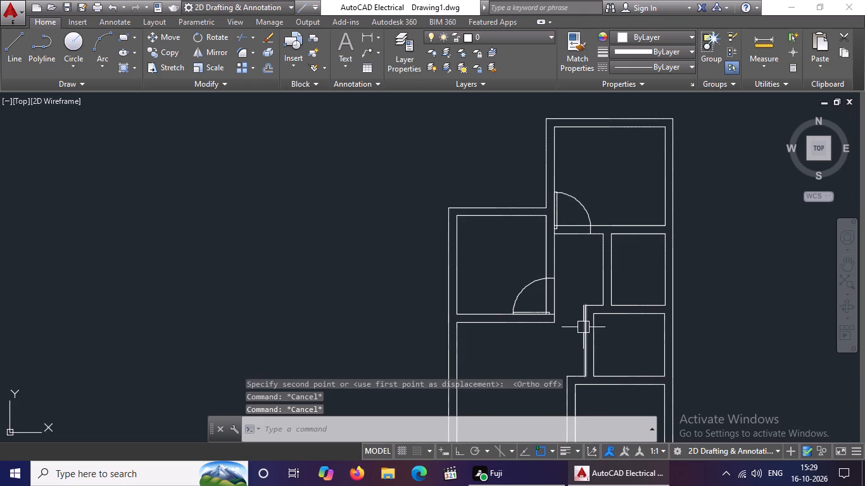
key("t")
type("R")
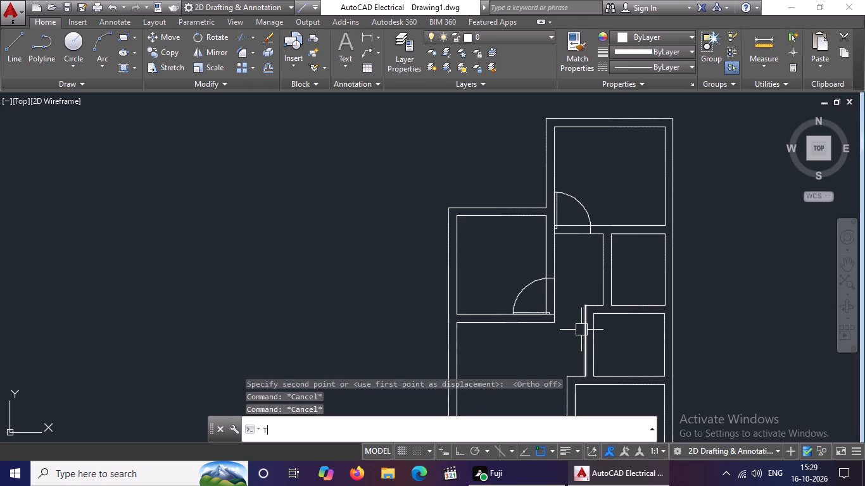
key("space")
key("space")
scroll(544, 301, "up", 2)
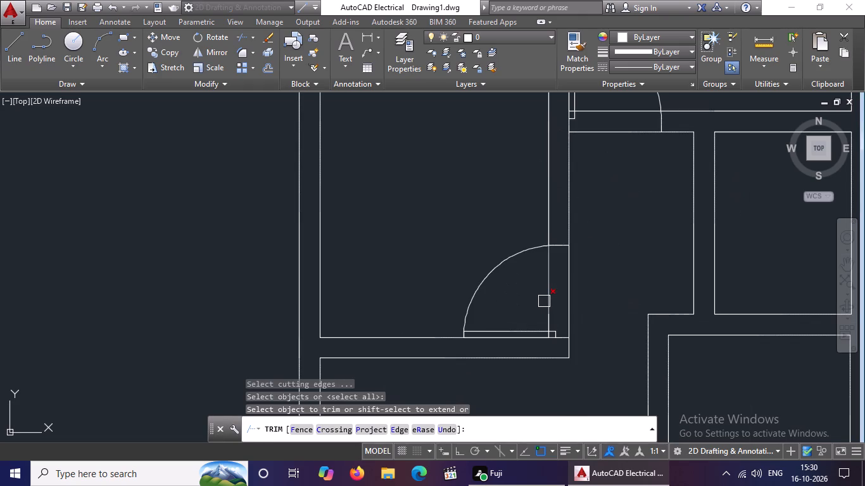
left_click(545, 300)
scroll(550, 324, "up", 2)
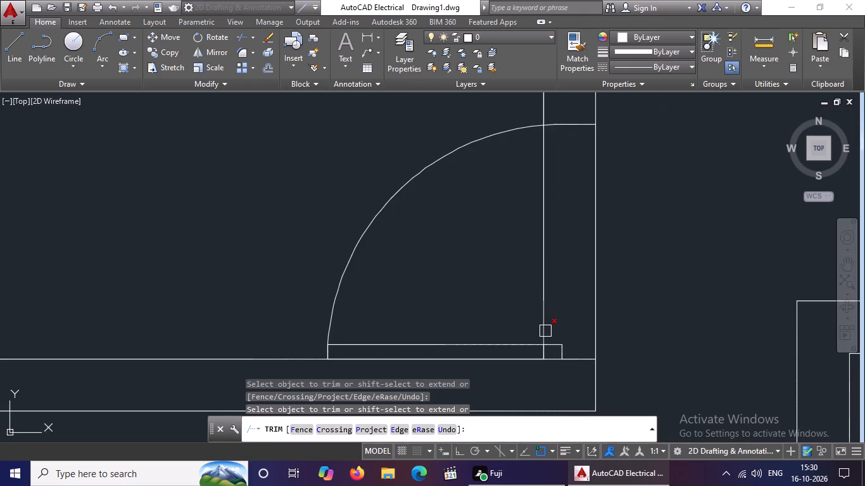
scroll(541, 358, "up", 2)
left_click(548, 345)
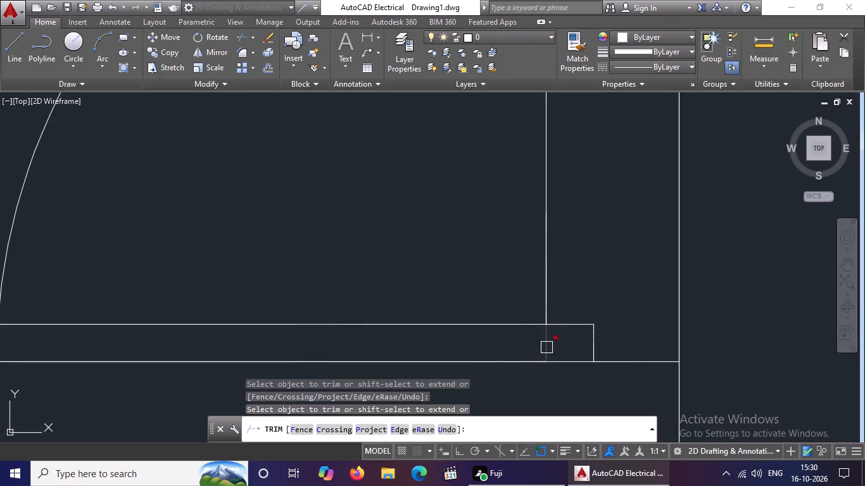
left_click(546, 348)
left_click(546, 310)
scroll(552, 306, "down", 3)
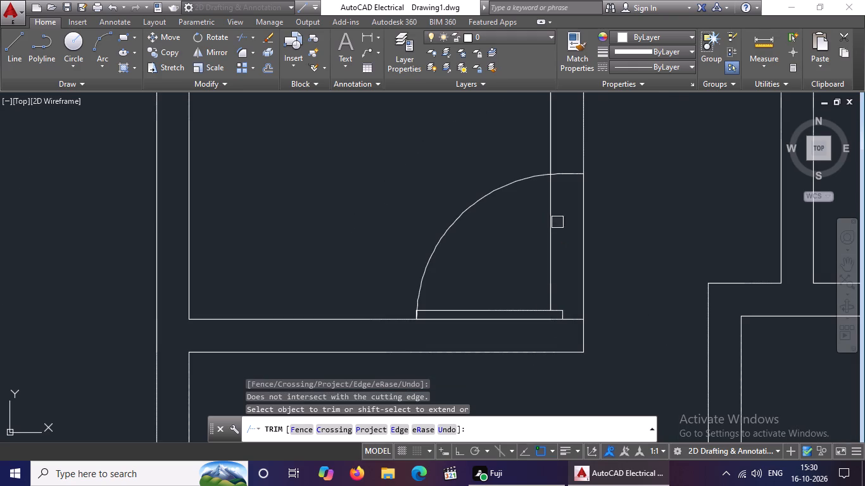
left_click(550, 190)
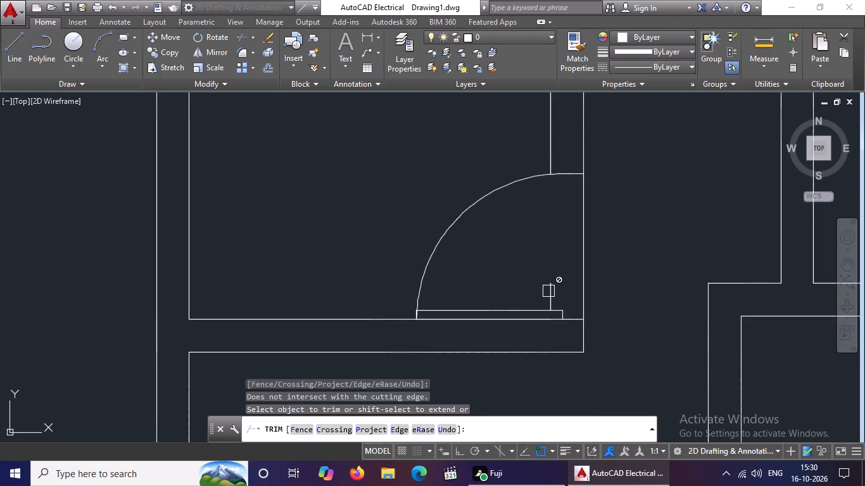
key("Escape")
Delete the leftover wall line pieces beside the upper-left room's door leaf.
left_click(554, 295)
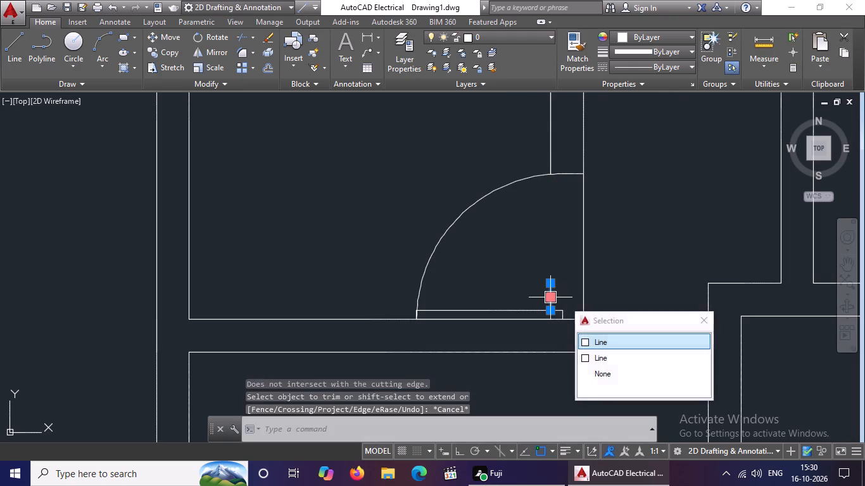
key("Delete")
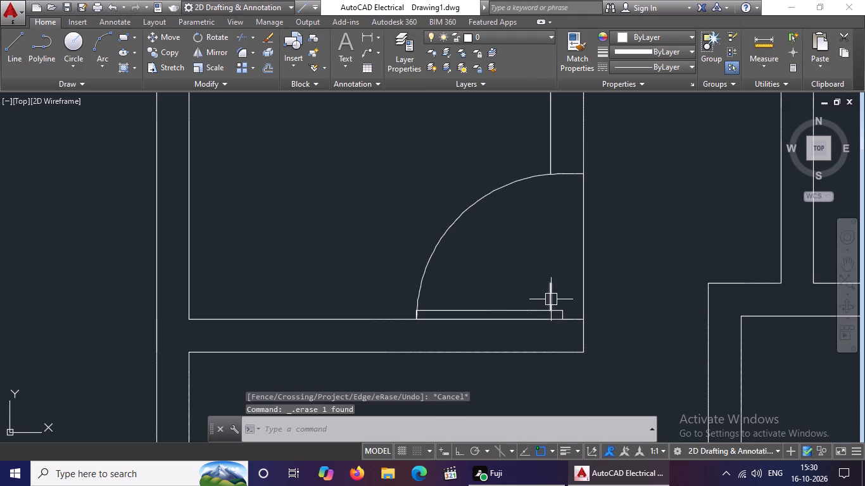
left_click(550, 298)
key("Delete")
Trim the inner line of the top room's bottom wall across its door opening, including the piece behind the door leaf.
scroll(613, 282, "down", 3)
middle_click_drag(621, 205, 615, 228)
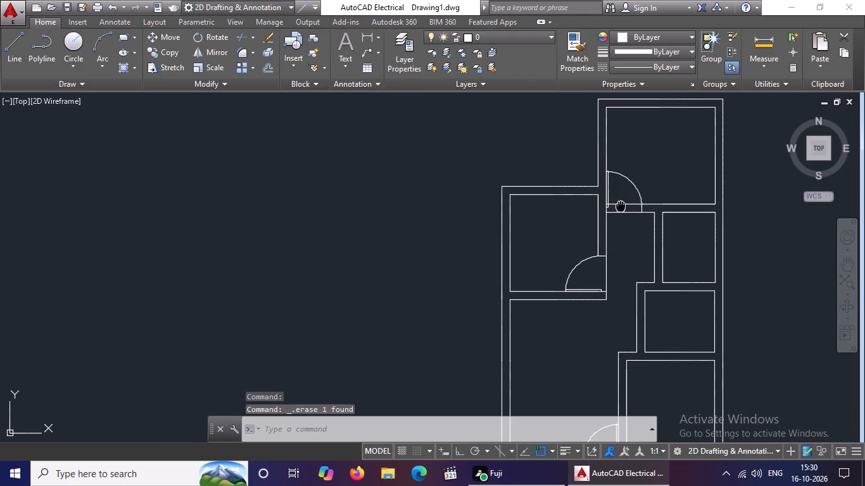
middle_click_drag(615, 228, 597, 271)
key("Escape")
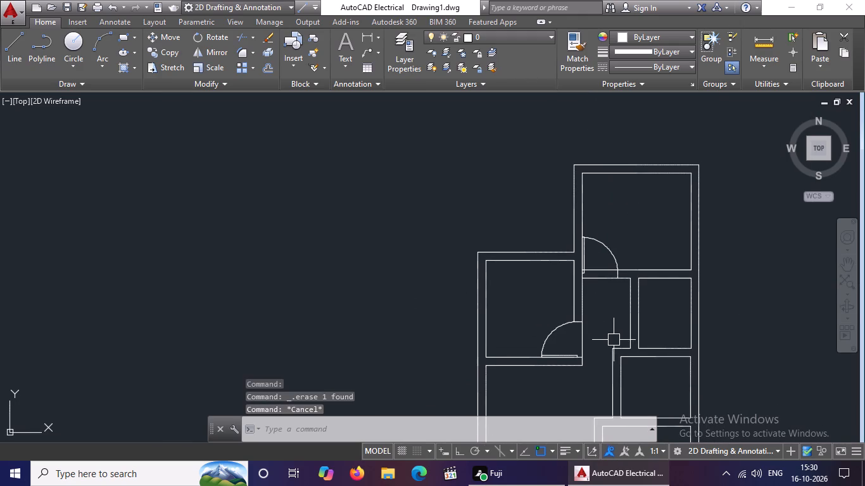
key("t")
key("r")
key("space")
key("space")
scroll(609, 285, "up", 3)
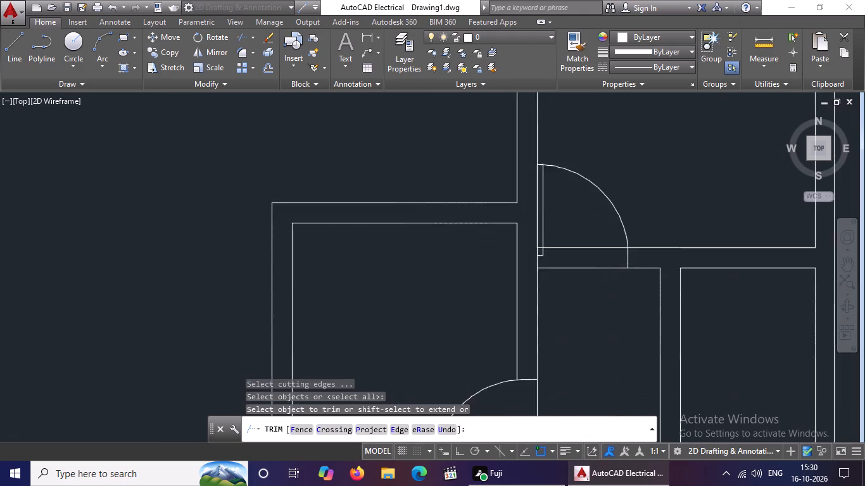
scroll(508, 242, "up", 2)
left_click(477, 202)
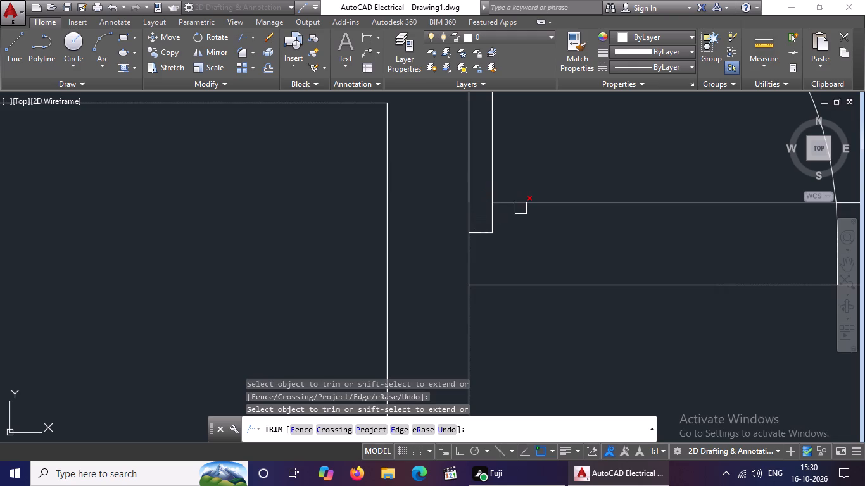
left_click(527, 205)
scroll(569, 206, "down", 3)
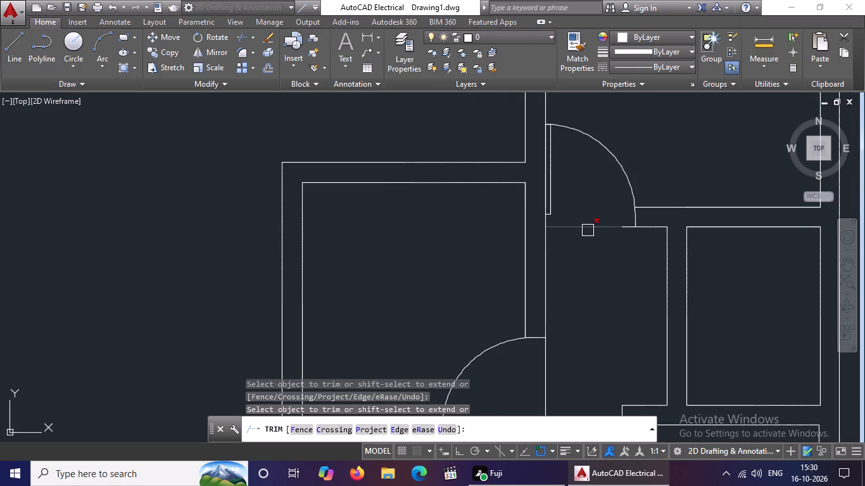
Trim the inner line of the bottom outer wall across the entrance door opening, including the piece behind the leaf.
scroll(626, 226, "down", 5)
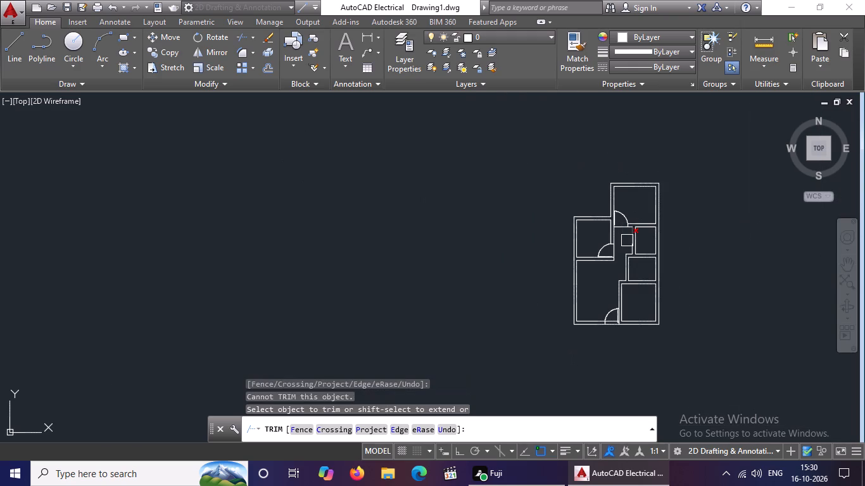
scroll(624, 224, "up", 2)
scroll(624, 230, "down", 2)
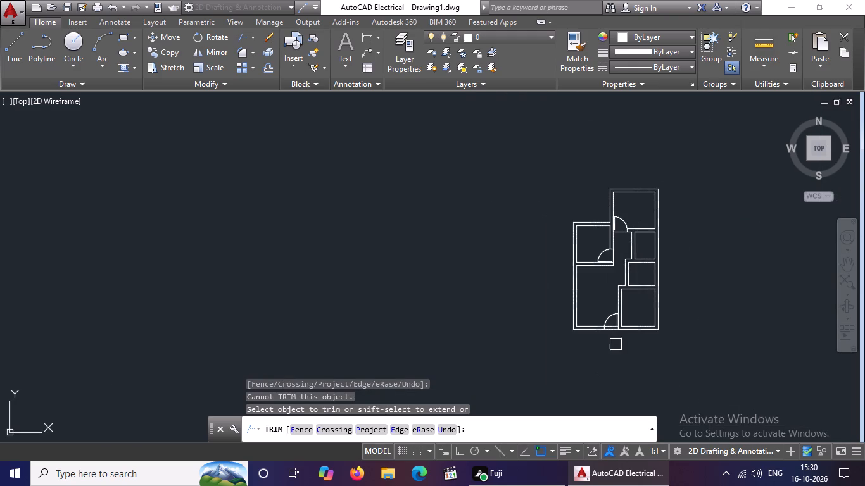
scroll(615, 343, "up", 4)
scroll(609, 240, "up", 3)
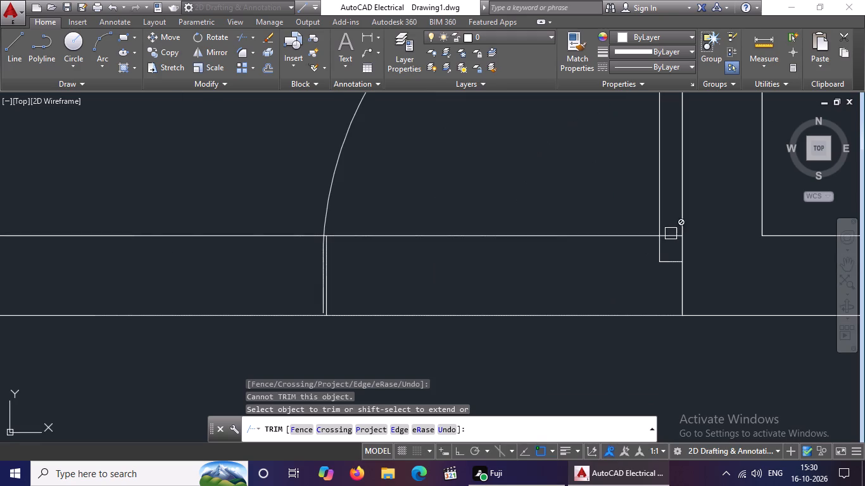
left_click(674, 236)
left_click(628, 235)
scroll(632, 234, "down", 2)
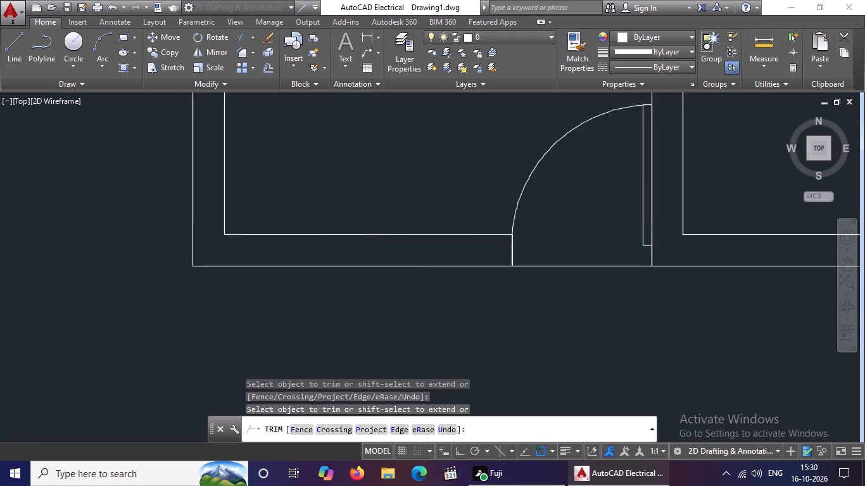
Trim the inner wall line overhang and the vertical jamb line beside the end of the entrance door's arc.
scroll(632, 234, "down", 2)
scroll(587, 240, "up", 5)
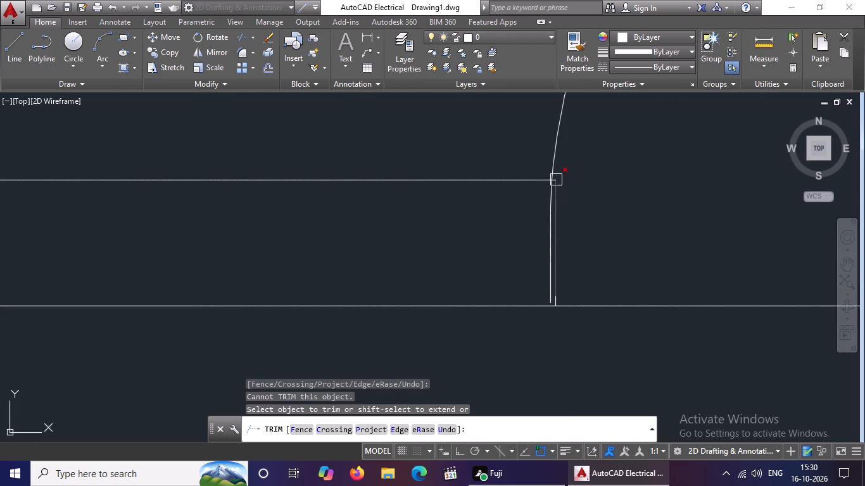
scroll(556, 179, "up", 4)
left_click(533, 185)
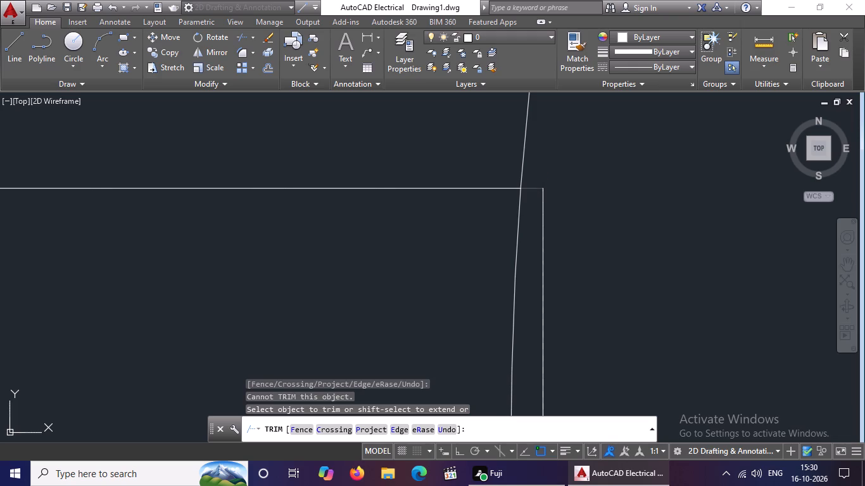
left_click(543, 218)
scroll(562, 211, "down", 2)
scroll(564, 359, "down", 3)
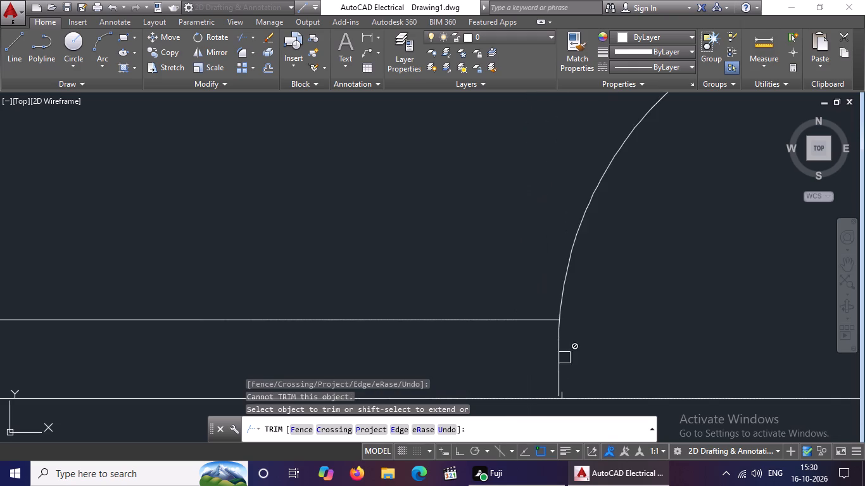
Delete the short leftover vertical line piece beside the end of the entrance door's arc.
scroll(569, 408, "up", 3)
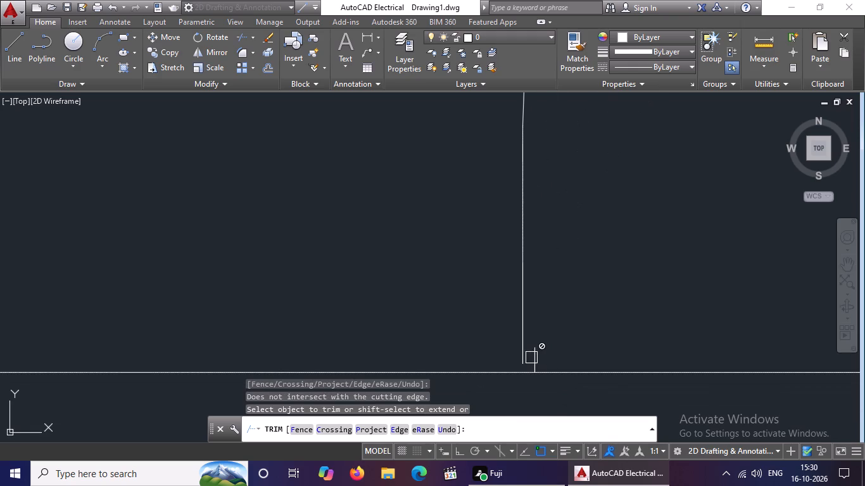
key("Escape")
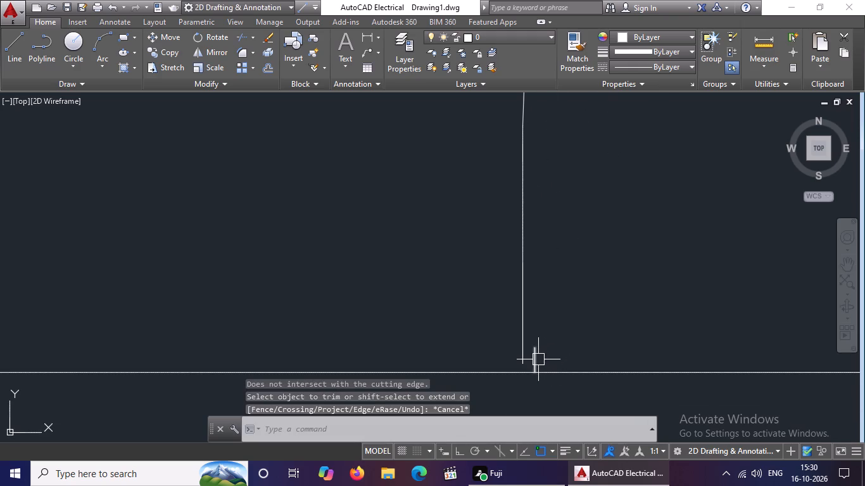
left_click(538, 359)
key("Delete")
Move the entrance door block so its arc end meets the bottom outer wall line.
left_click(522, 342)
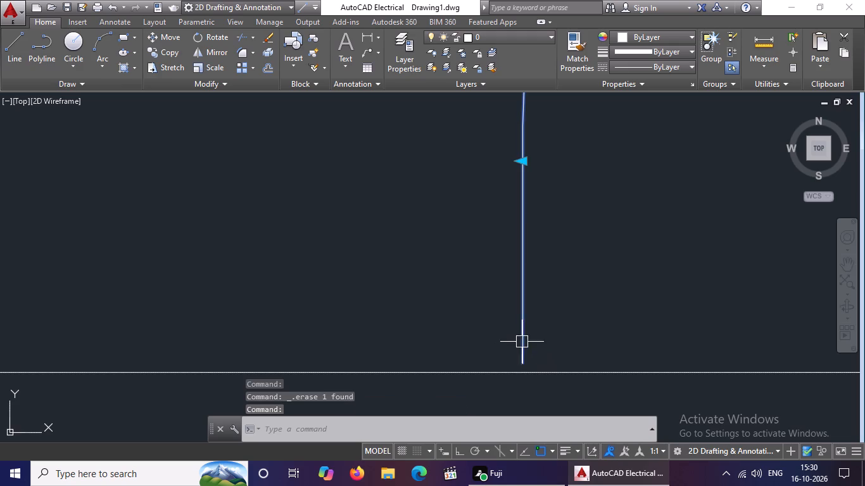
left_click(168, 37)
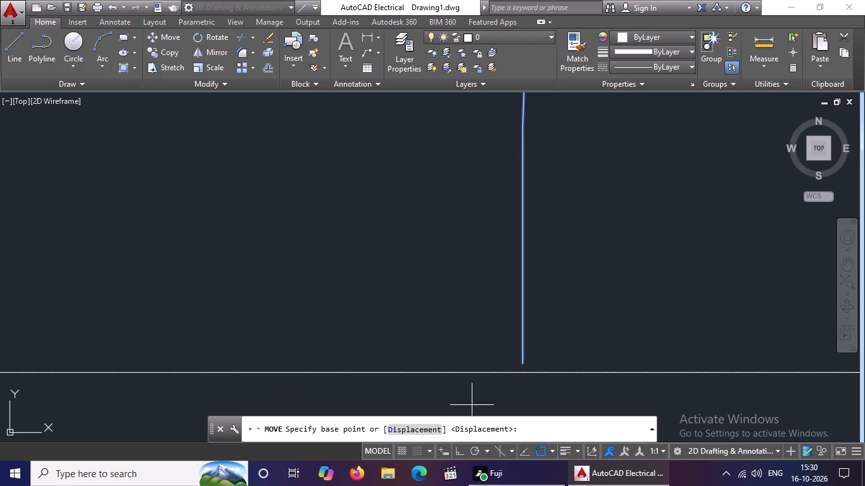
left_click(523, 364)
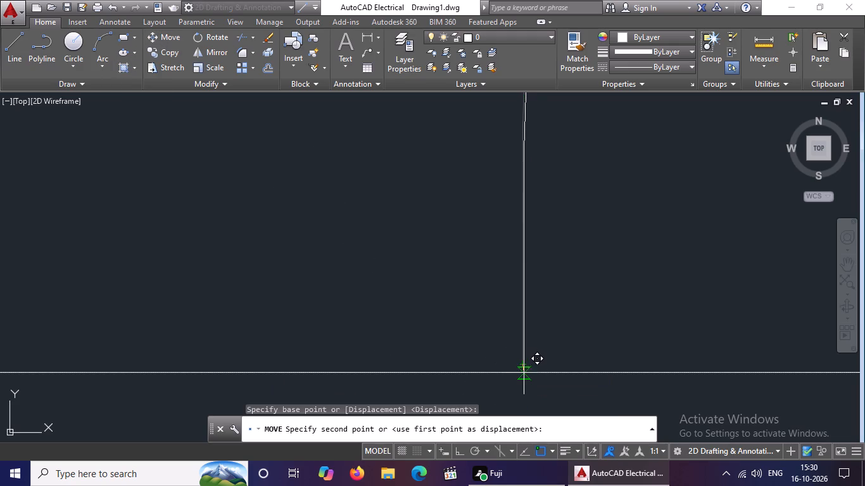
left_click(524, 373)
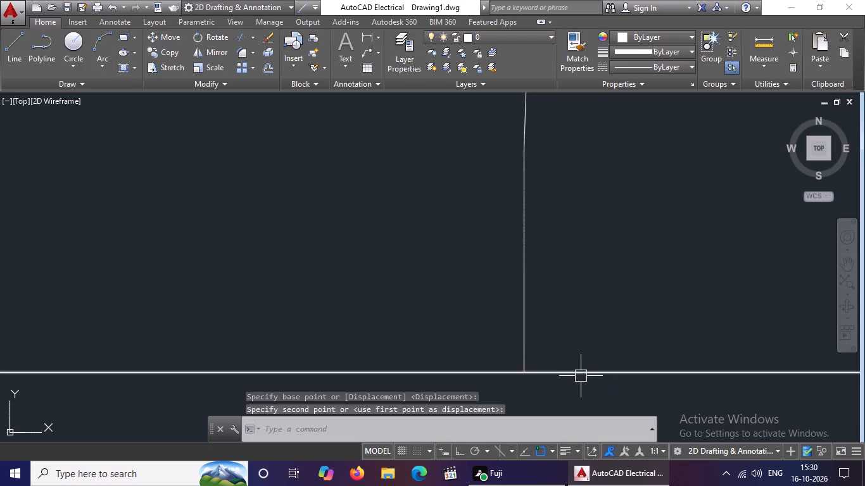
Examine the door openings and surrounding walls across the whole floor plan.
scroll(581, 376, "down", 4)
right_click(603, 373)
scroll(658, 383, "down", 1)
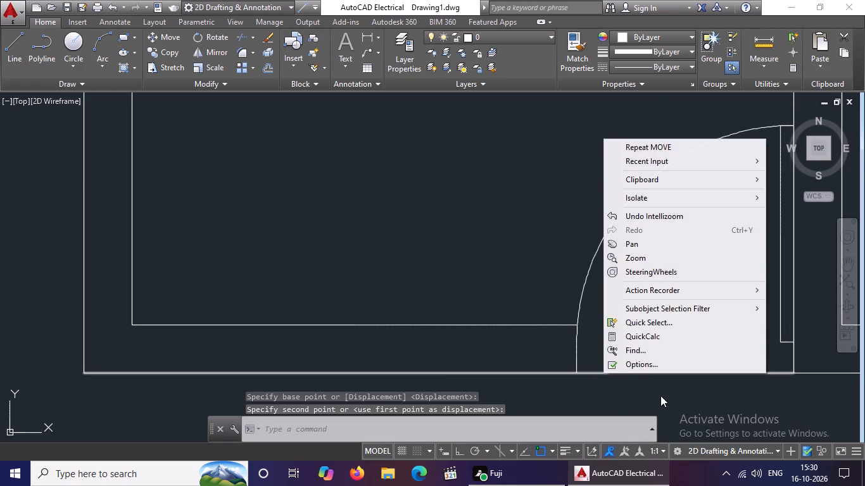
key("Escape")
scroll(685, 383, "down", 3)
middle_click_drag(690, 371, 652, 409)
middle_click_drag(609, 268, 584, 378)
scroll(613, 221, "up", 3)
scroll(617, 230, "down", 3)
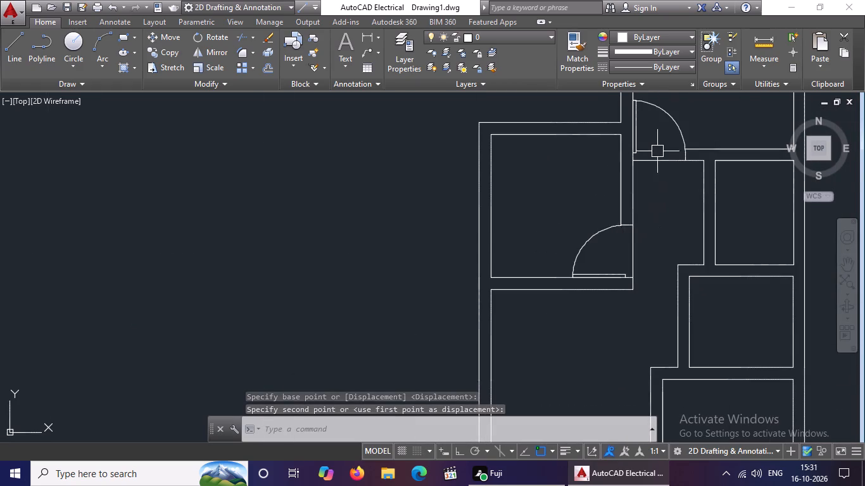
scroll(659, 147, "up", 2)
scroll(662, 170, "down", 2)
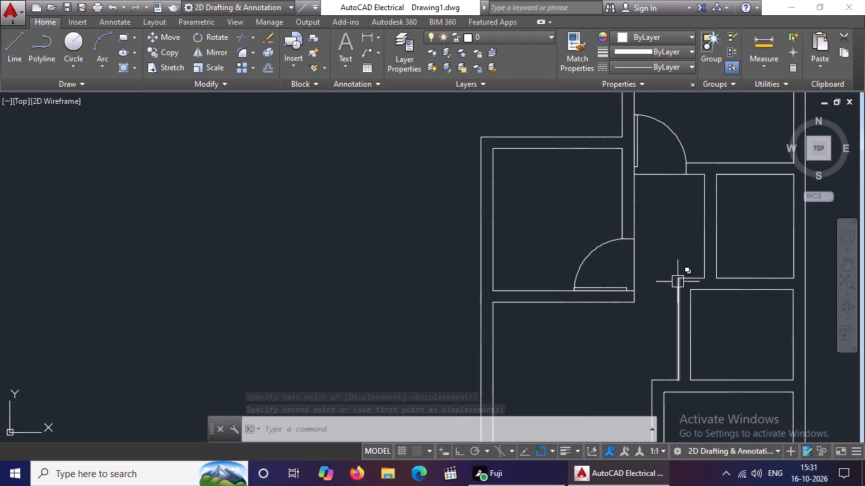
scroll(678, 282, "down", 2)
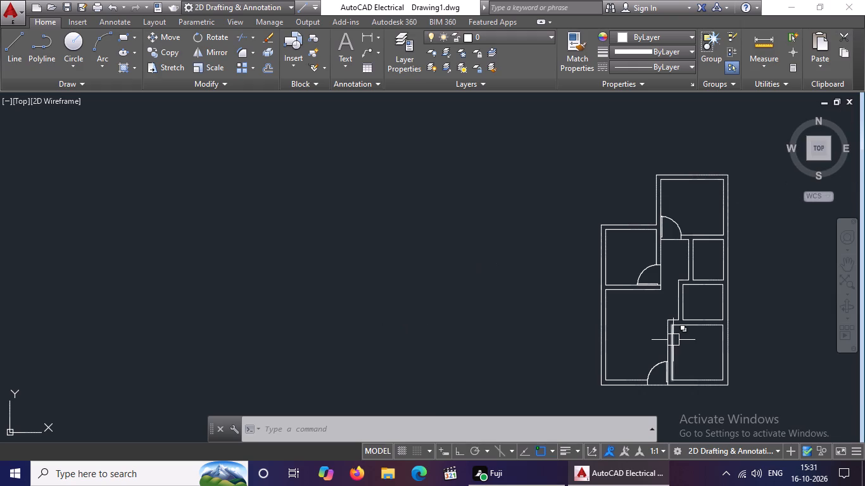
Copy the entrance door block twice into the empty space west of the floor plan.
middle_click_drag(674, 339, 588, 321)
scroll(555, 376, "up", 1)
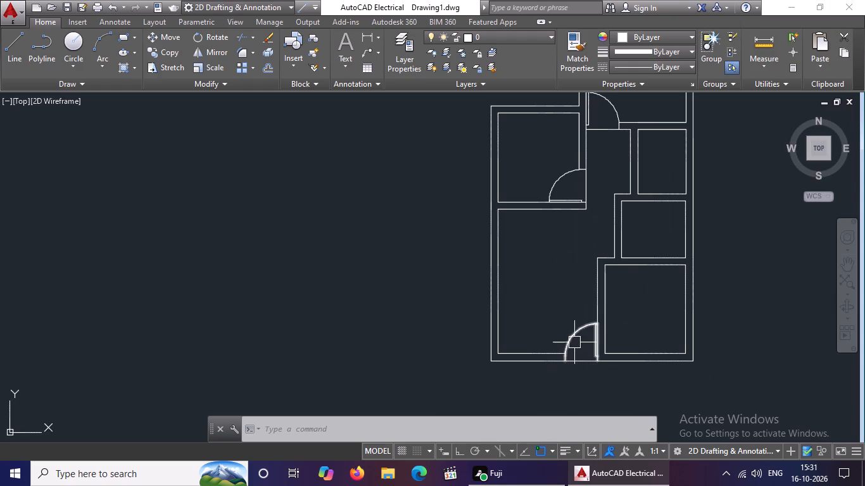
left_click(574, 342)
left_click(156, 51)
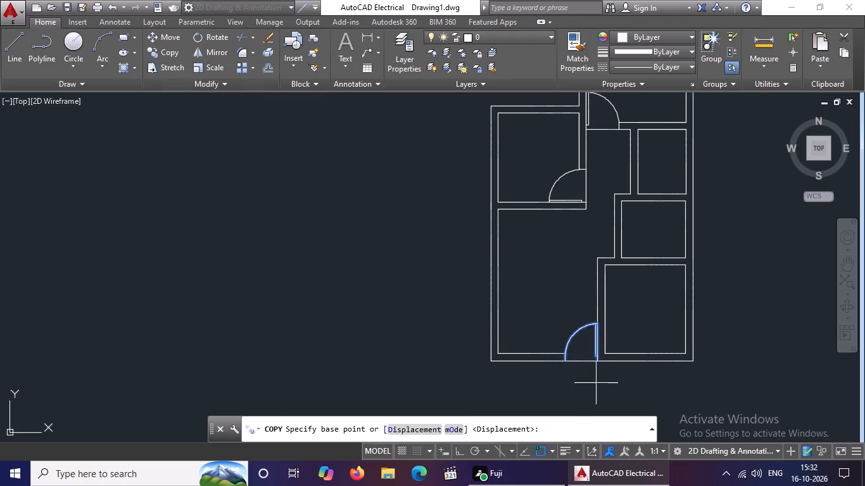
left_click(588, 349)
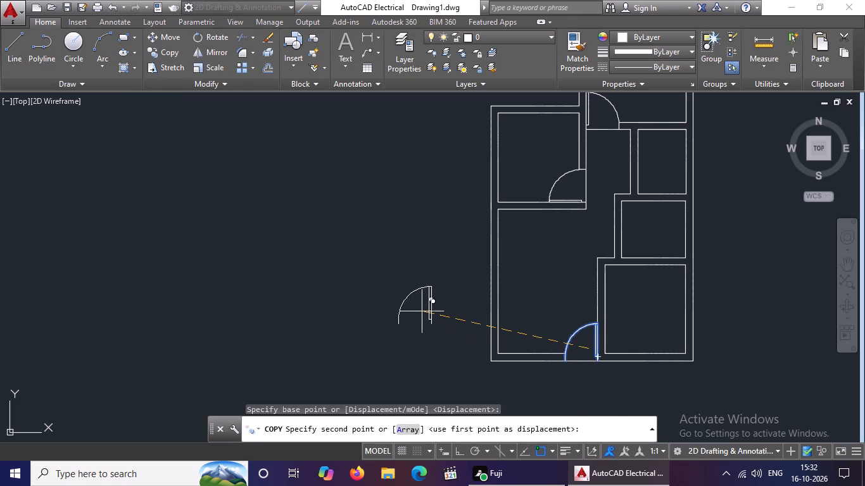
left_click(422, 311)
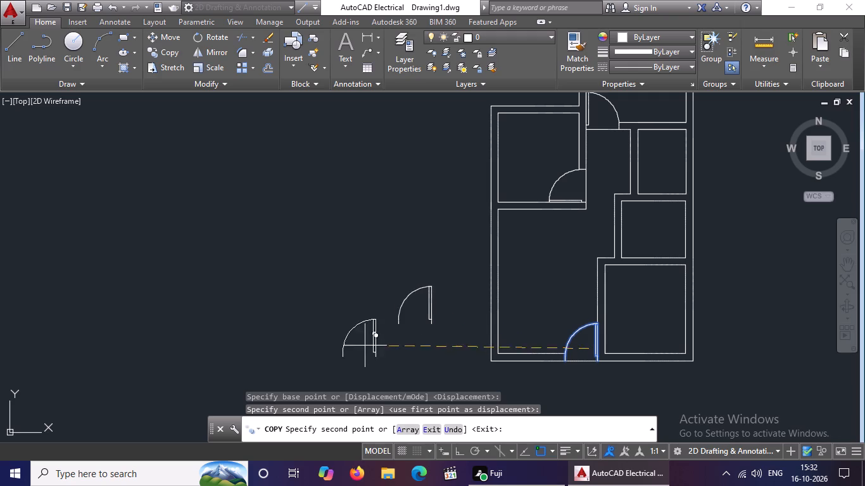
left_click(395, 285)
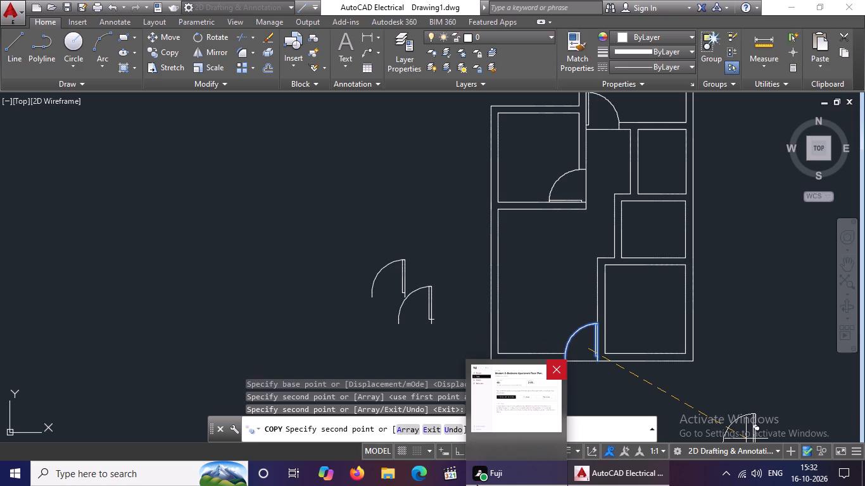
key("Escape")
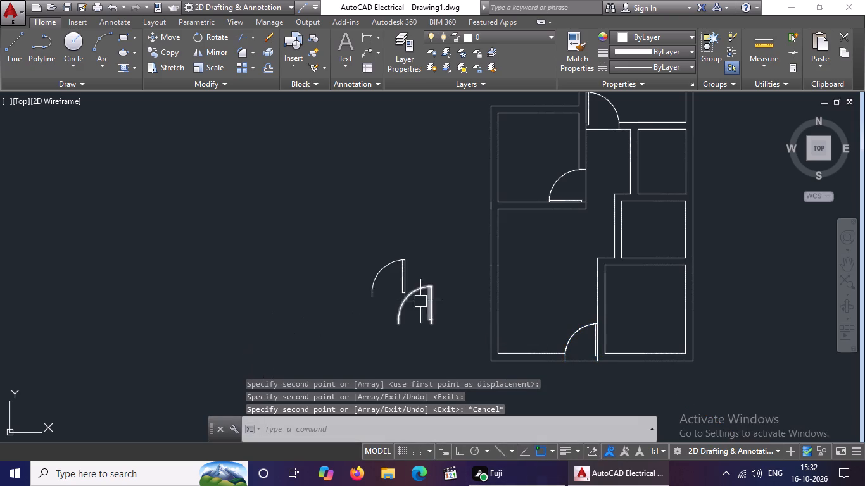
Rotate both door copies together by 270° with Ortho on, so their leaves lie horizontally.
left_click(431, 297)
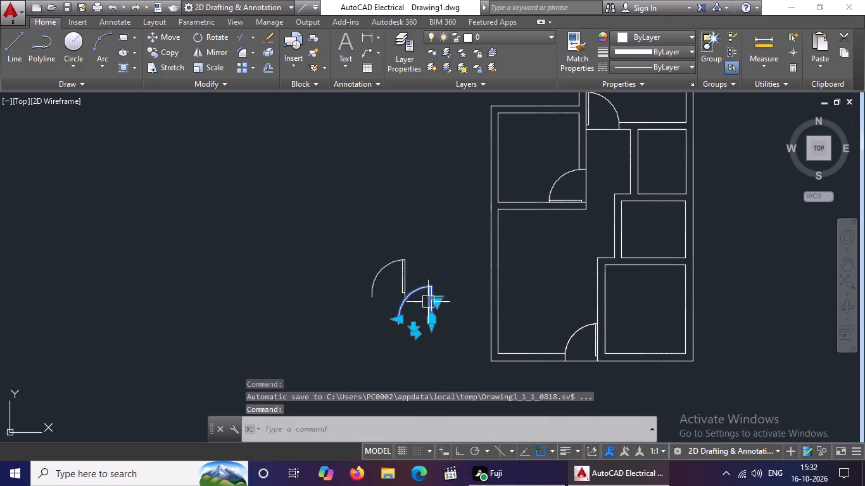
key("Escape")
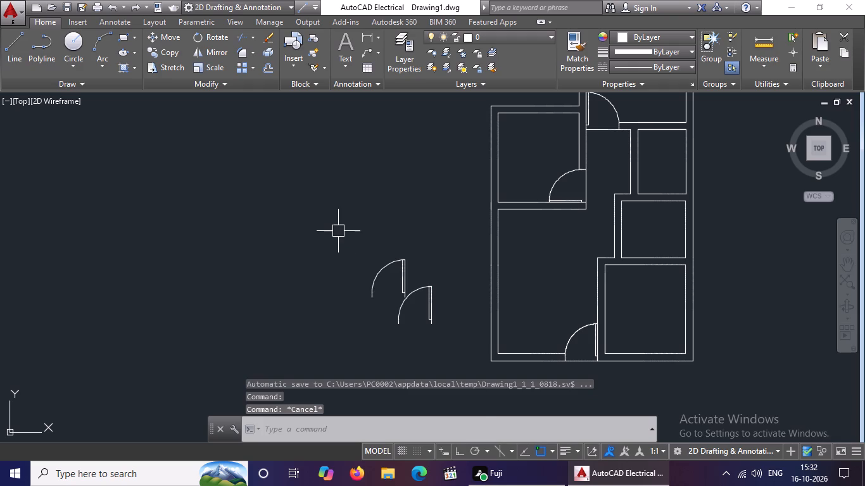
left_click_drag(338, 229, 352, 242)
left_click(462, 339)
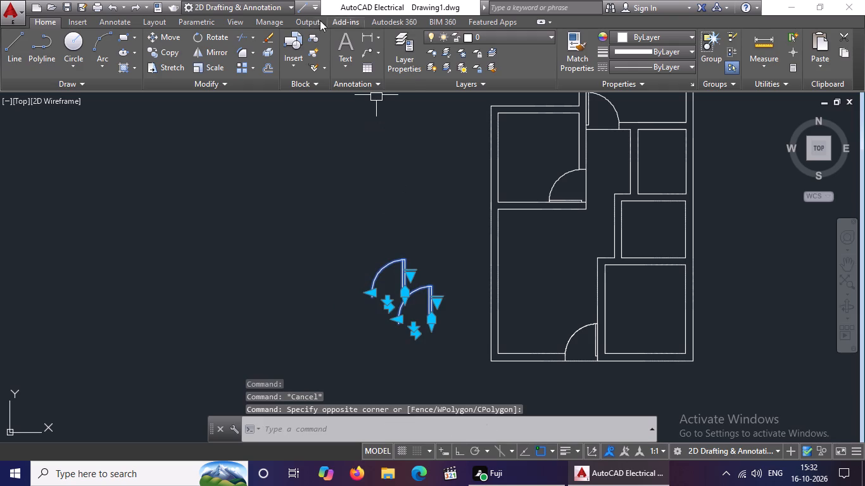
left_click(217, 37)
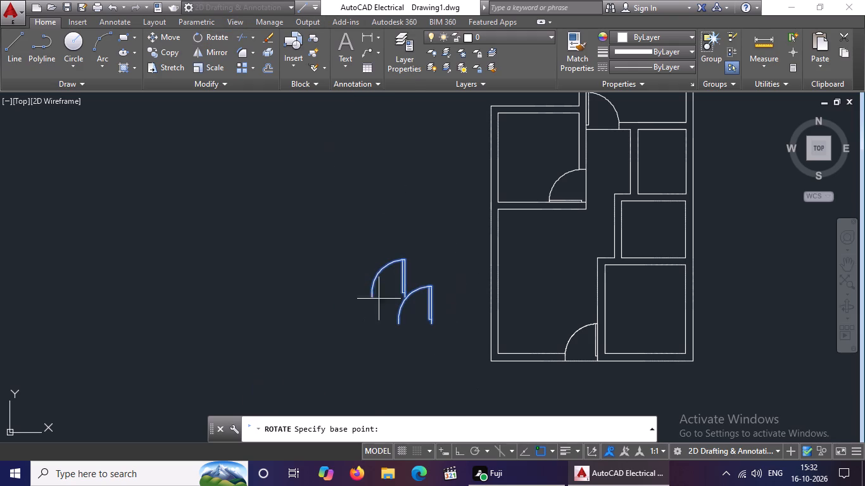
left_click(457, 449)
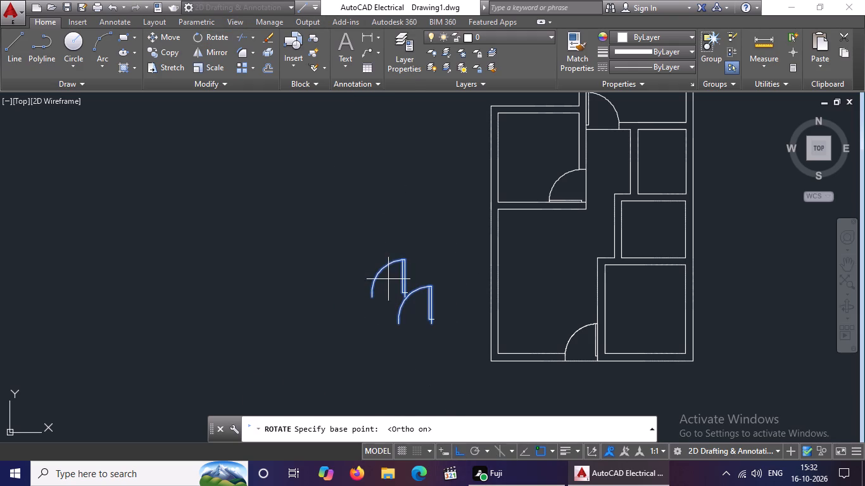
left_click(389, 283)
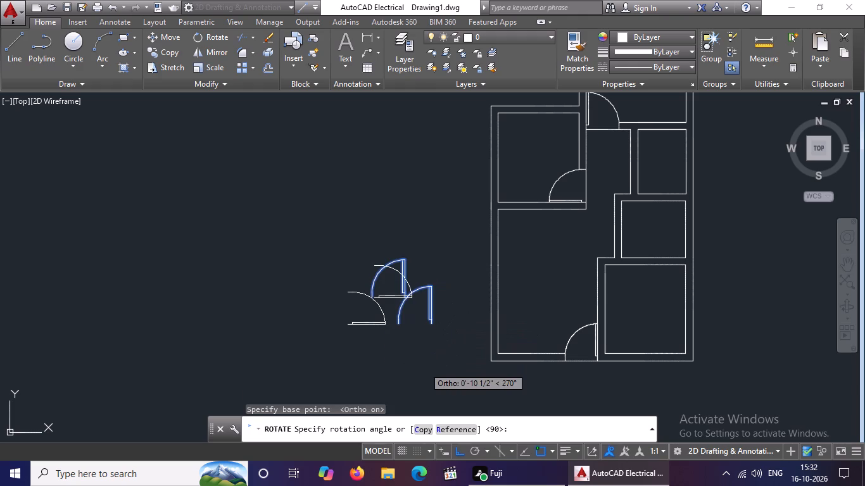
left_click(424, 367)
Rotate the upper door copy by another 270° so its leaf stands vertically on the west side.
left_click(392, 299)
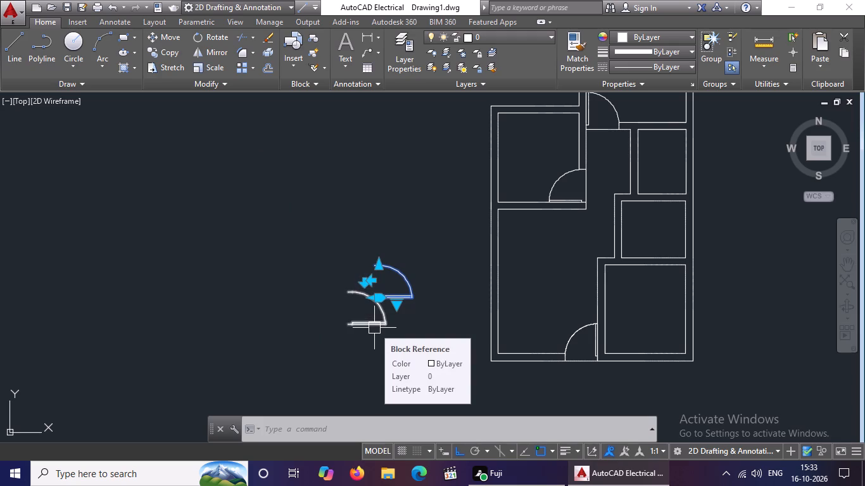
left_click(225, 37)
left_click(396, 287)
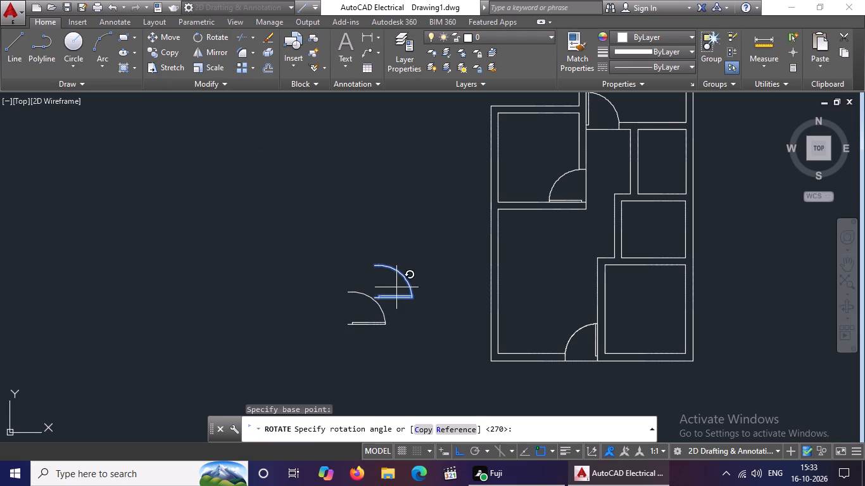
left_click(389, 335)
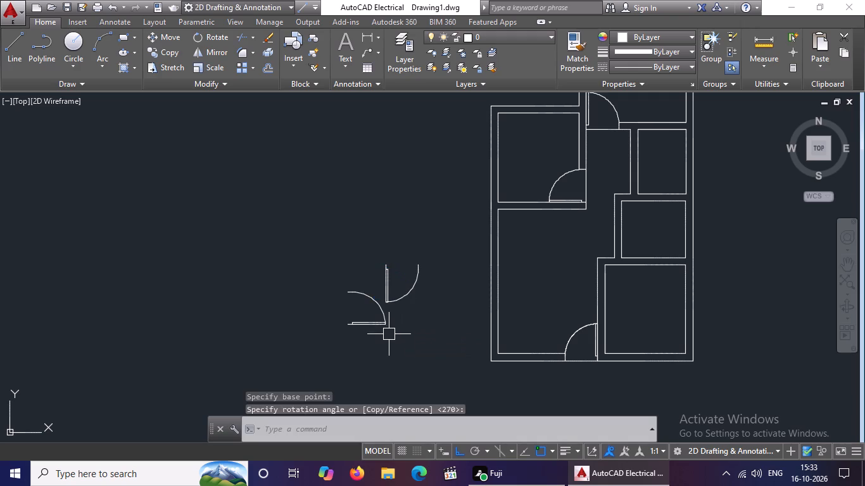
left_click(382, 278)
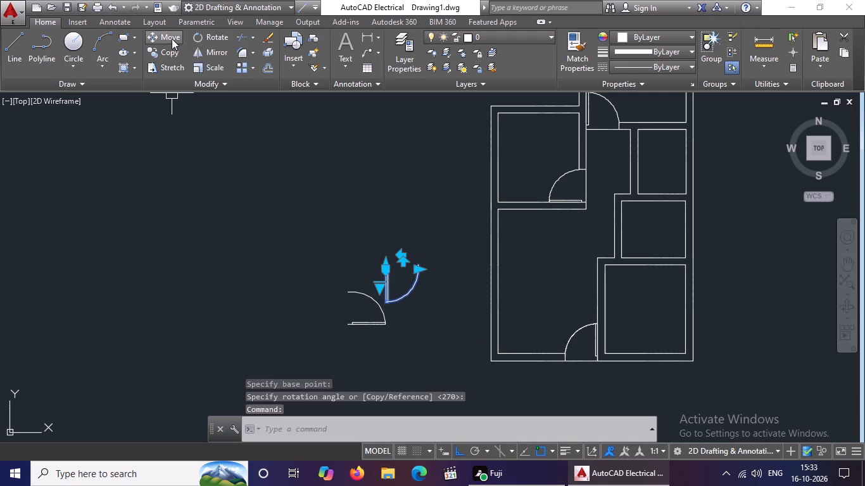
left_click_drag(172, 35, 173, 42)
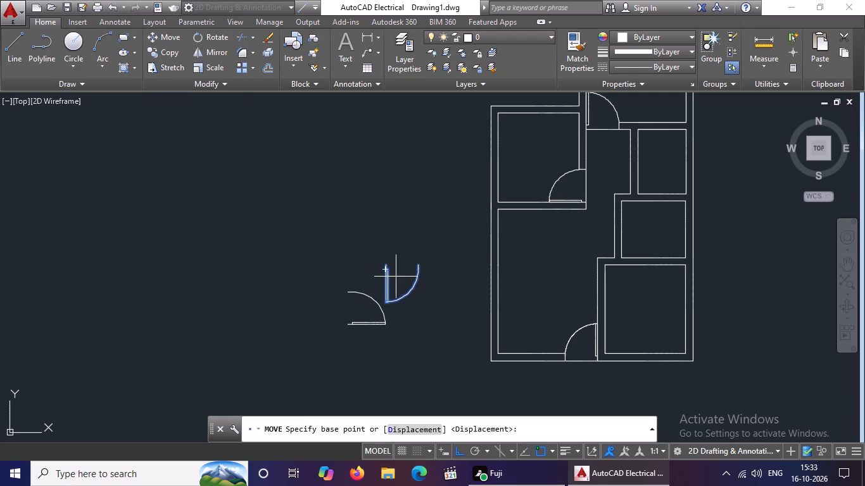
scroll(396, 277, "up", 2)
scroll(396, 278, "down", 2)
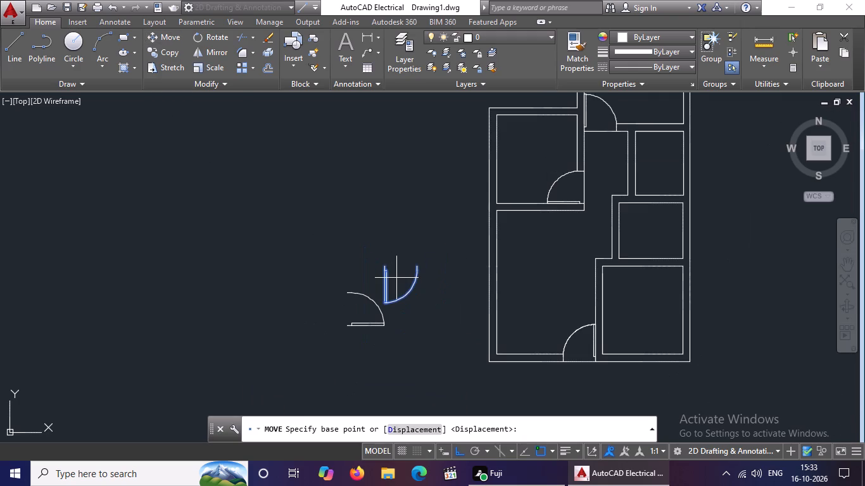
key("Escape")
Extend the inner line of the lower-right room's west wall up to the outer line of its top wall.
key("e")
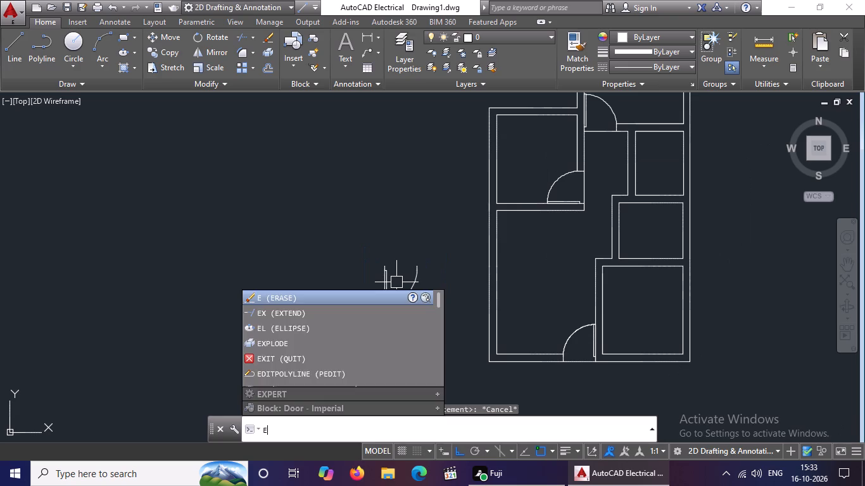
key("Escape")
key("e")
type("X")
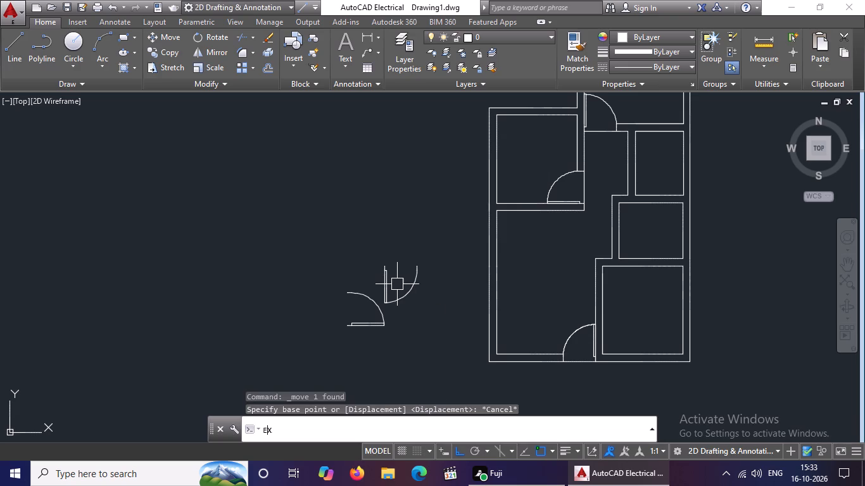
key("space")
key("space")
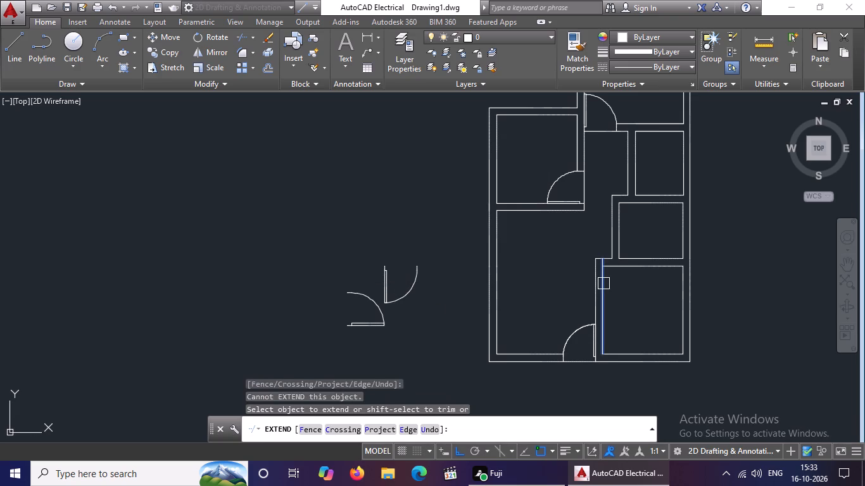
left_click(604, 283)
key("Escape")
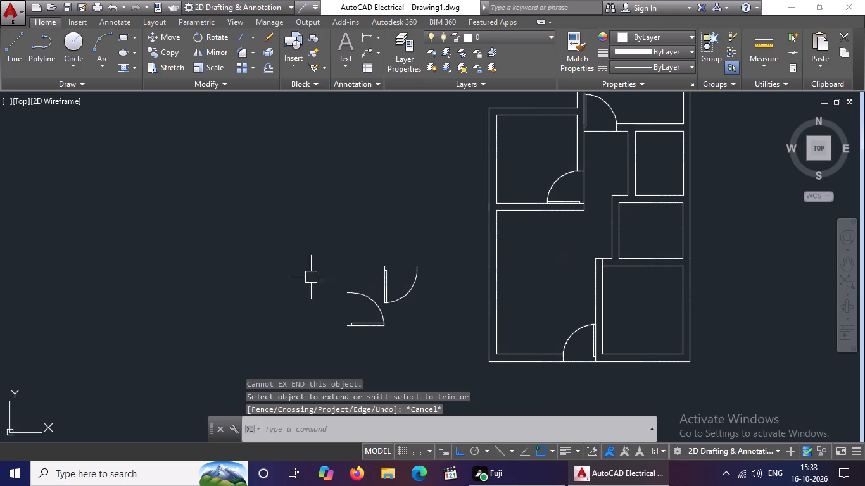
Move the vertical-leaf door copy by its hinge point to the lower-right room's top-west corner, with Ortho off.
left_click(382, 278)
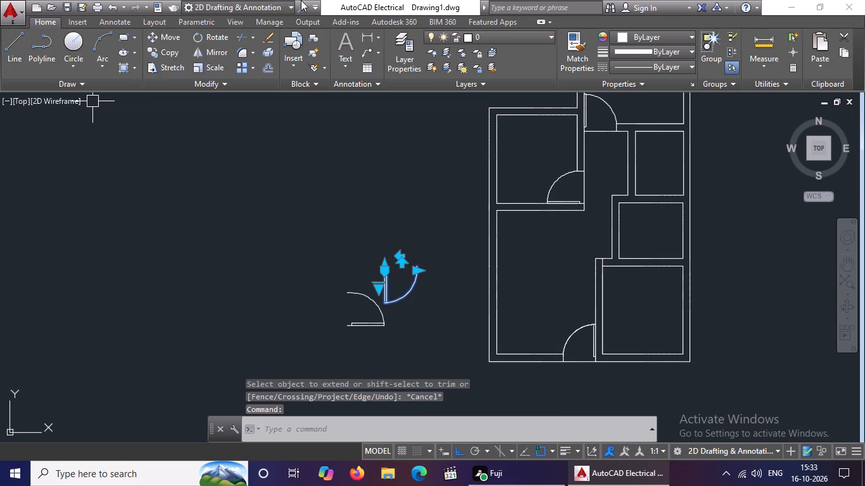
left_click(168, 30)
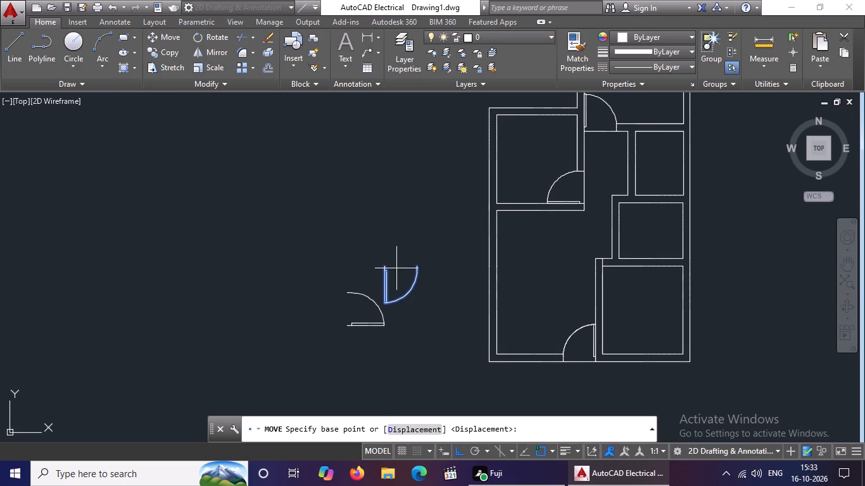
scroll(396, 268, "up", 3)
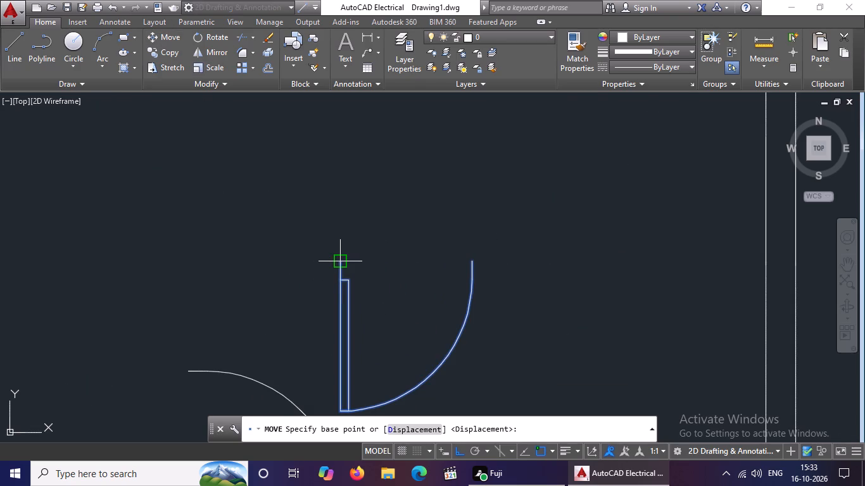
left_click(343, 259)
scroll(407, 273, "down", 4)
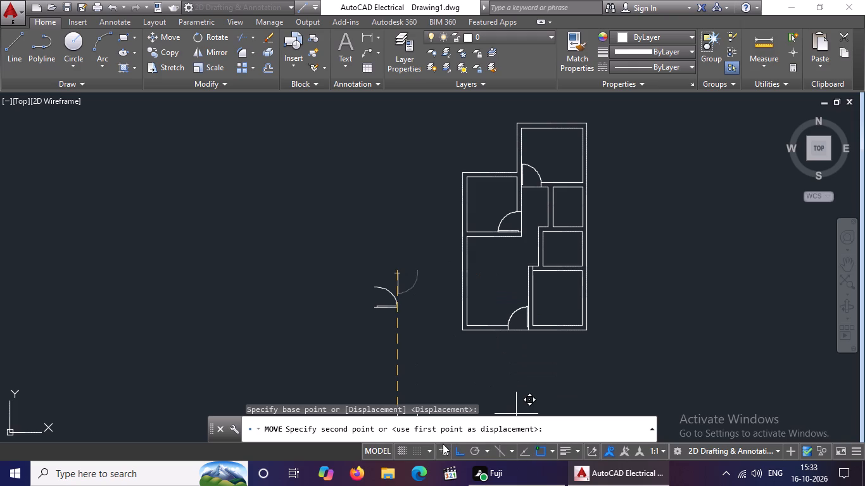
left_click(457, 447)
scroll(524, 273, "up", 4)
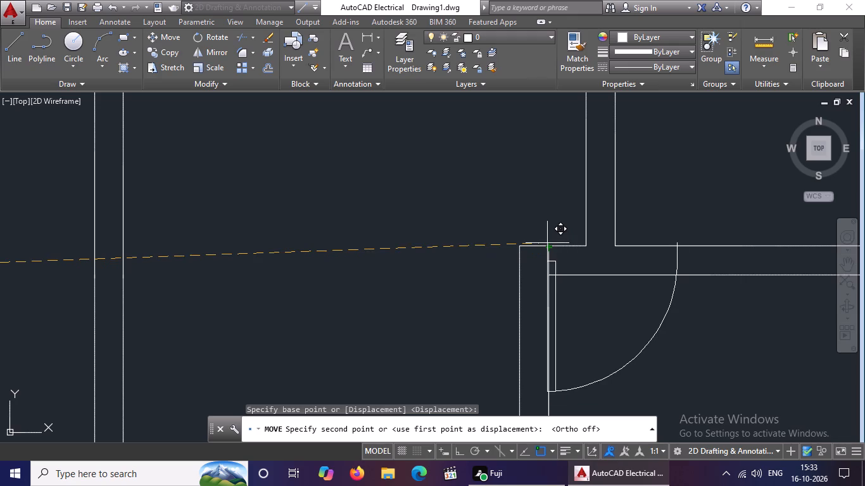
left_click(550, 247)
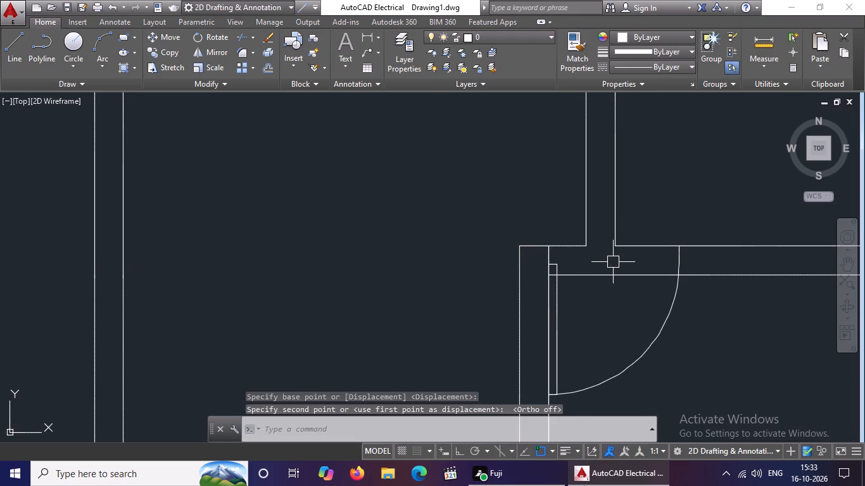
scroll(613, 262, "down", 4)
key("Escape")
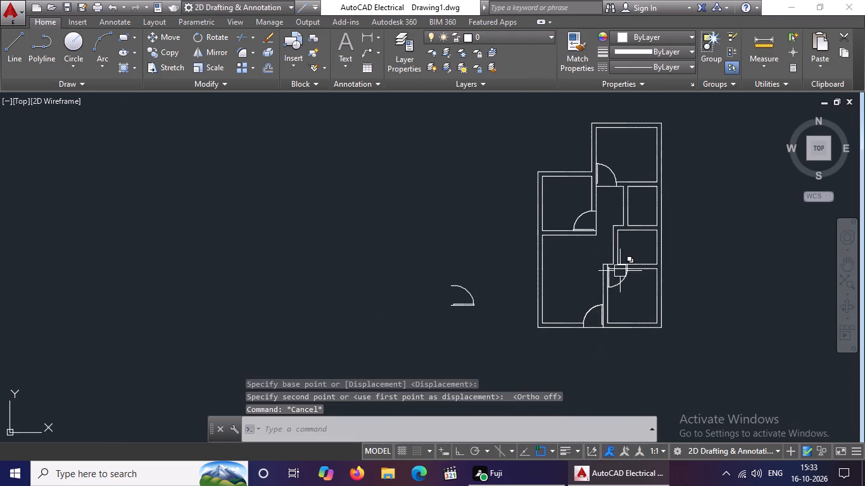
Clear the inner line of the lower-right room's top wall across the door opening, trimming it and erasing the leftover pieces.
key("t")
type("R")
key("space")
key("space")
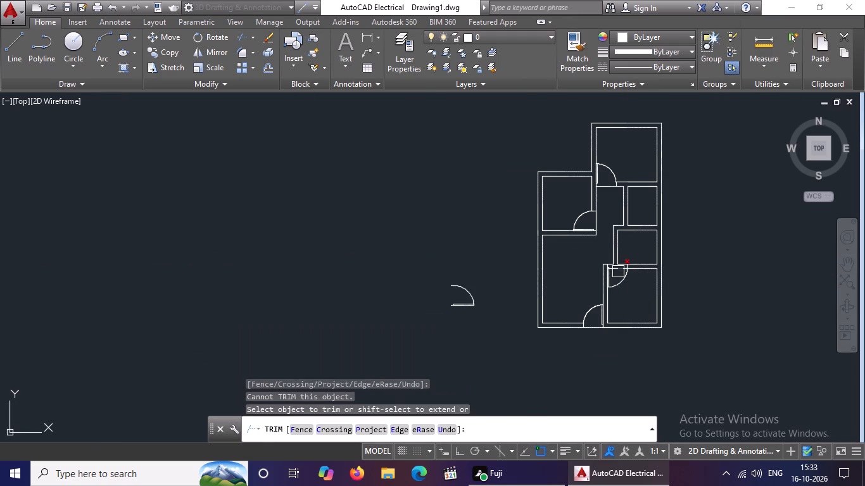
scroll(618, 271, "up", 3)
left_click(590, 268)
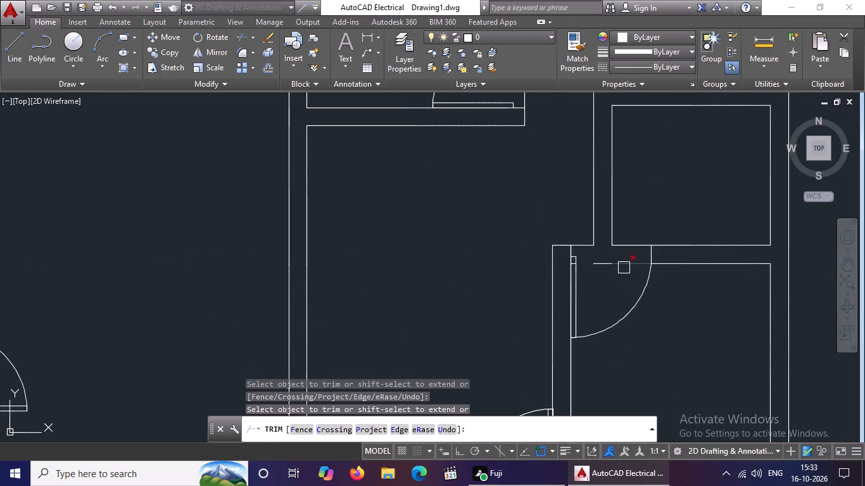
left_click(624, 268)
key("Escape")
left_click(607, 264)
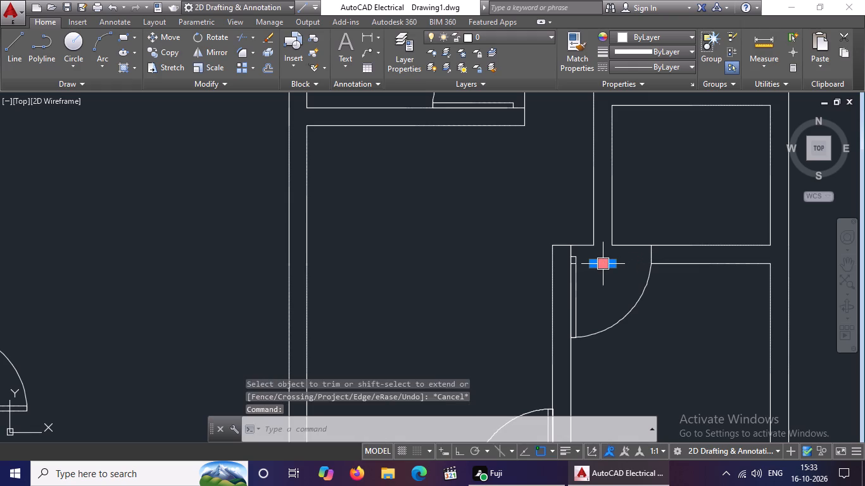
key("Delete")
scroll(598, 263, "up", 3)
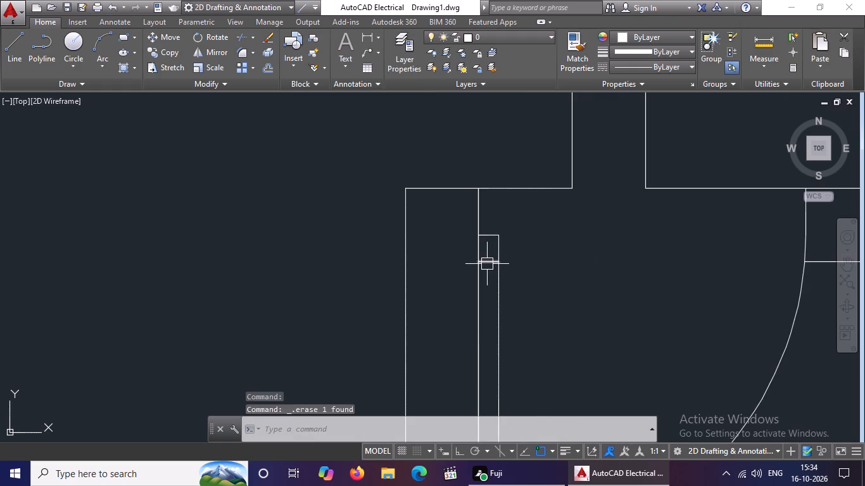
left_click(488, 263)
key("Delete")
Trim the outer top-wall line east of the lower-right room's west wall, opening the doorway beside the door leaf.
scroll(520, 258, "down", 4)
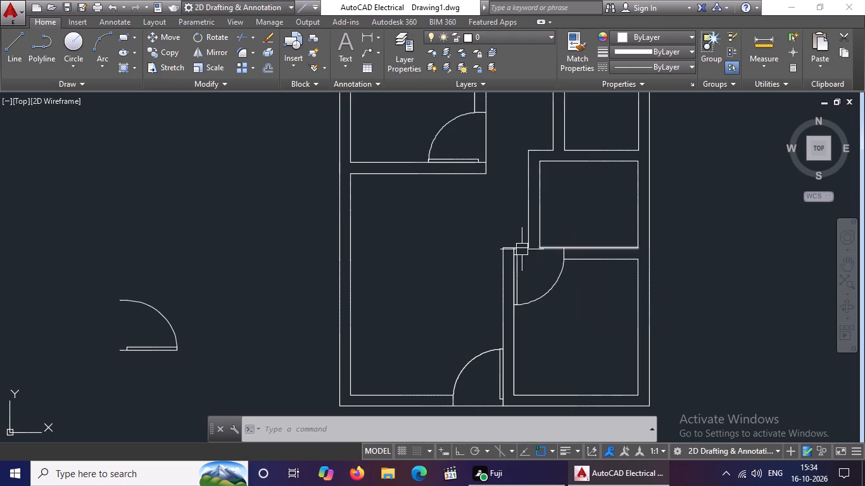
scroll(527, 249, "up", 2)
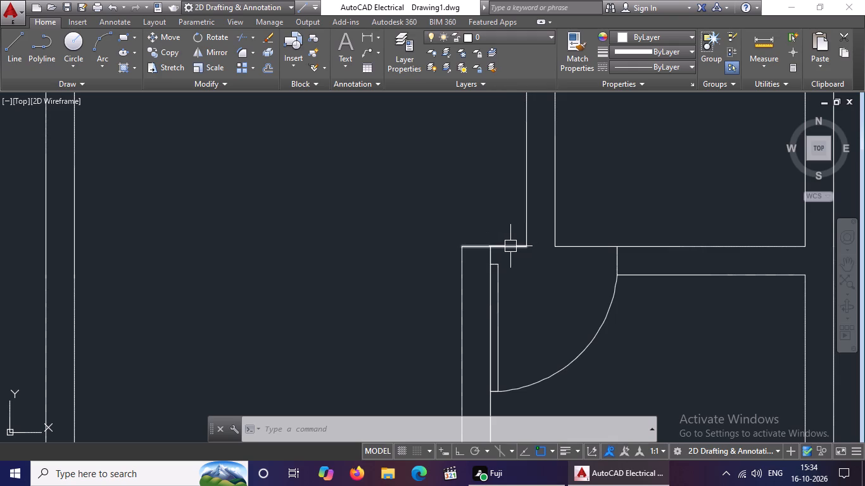
key("Escape")
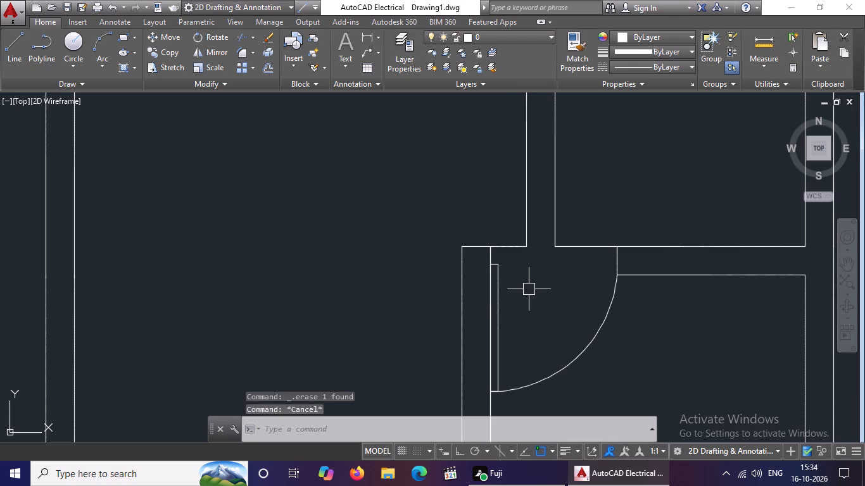
type("TR")
key("space")
key("space")
left_click(514, 251)
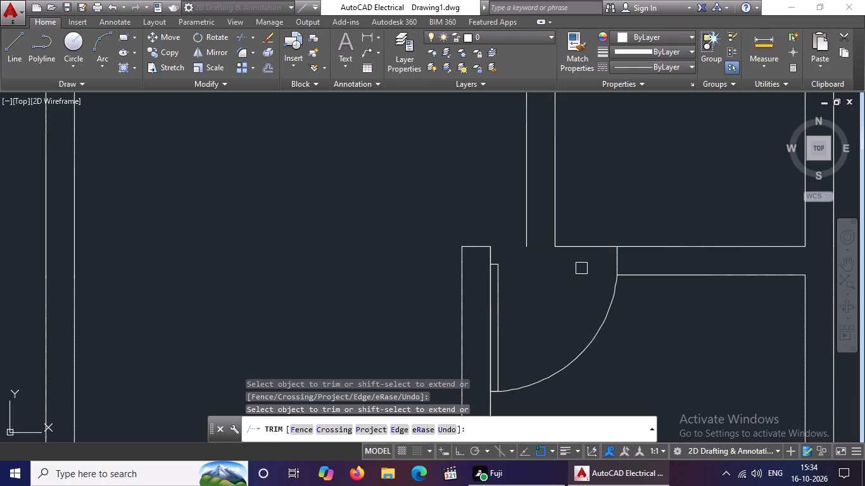
key("Escape")
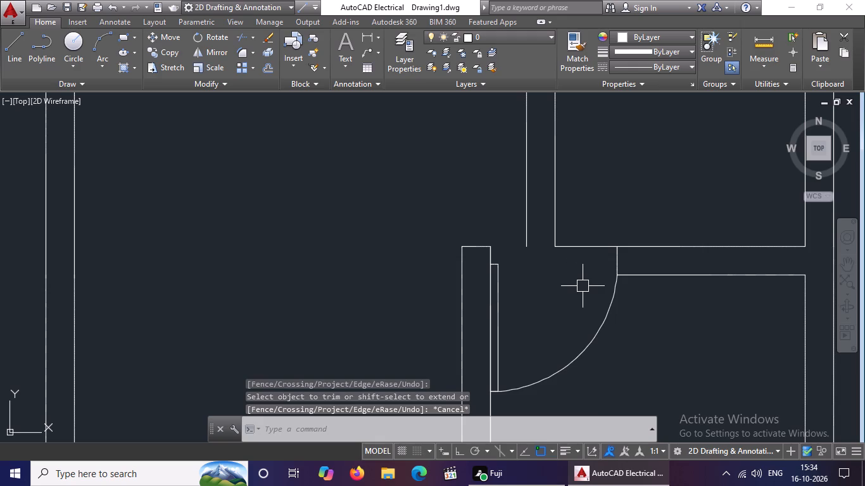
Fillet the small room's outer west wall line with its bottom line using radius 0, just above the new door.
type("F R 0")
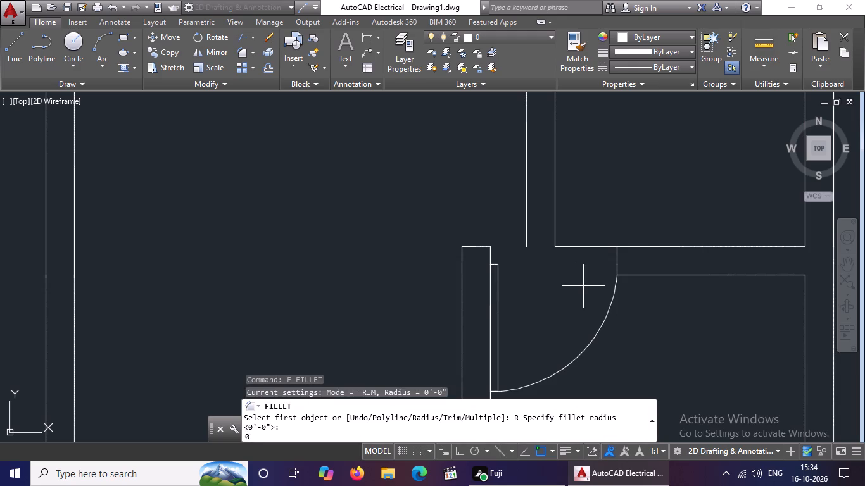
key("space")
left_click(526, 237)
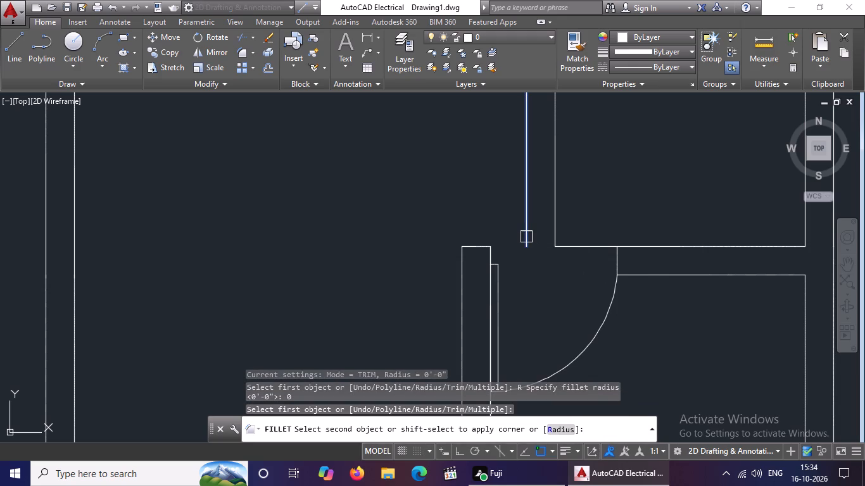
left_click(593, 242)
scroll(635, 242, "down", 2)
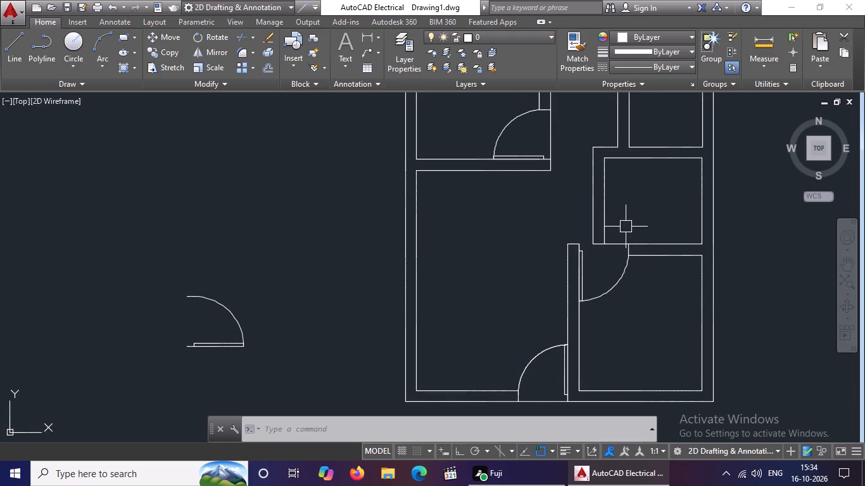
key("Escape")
Erase both west wall lines and the bottom line of the small room directly above the lower-right room.
left_click(591, 231)
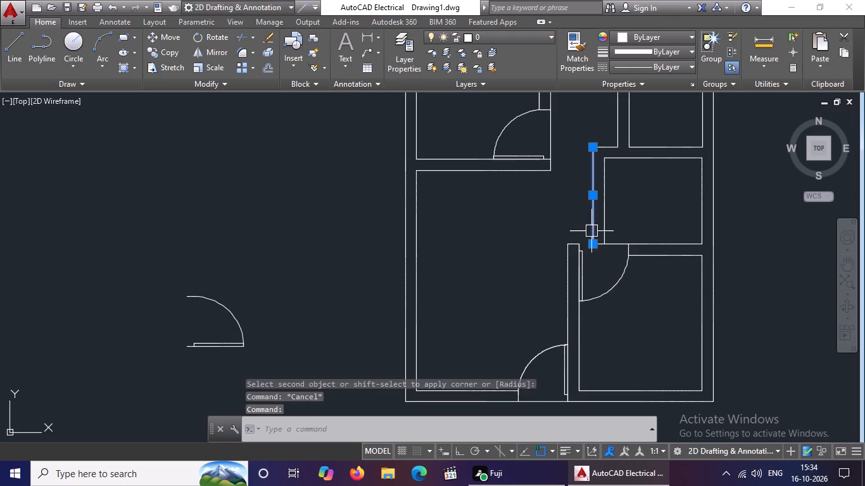
key("Delete")
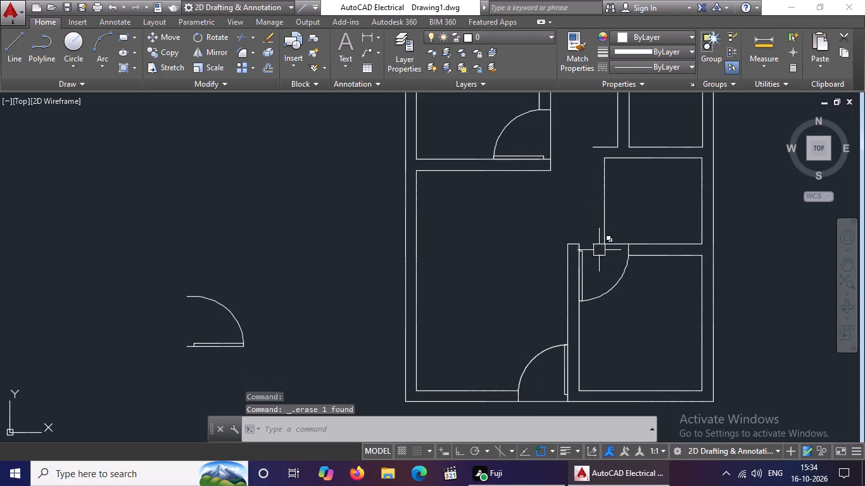
left_click(594, 246)
key("Delete")
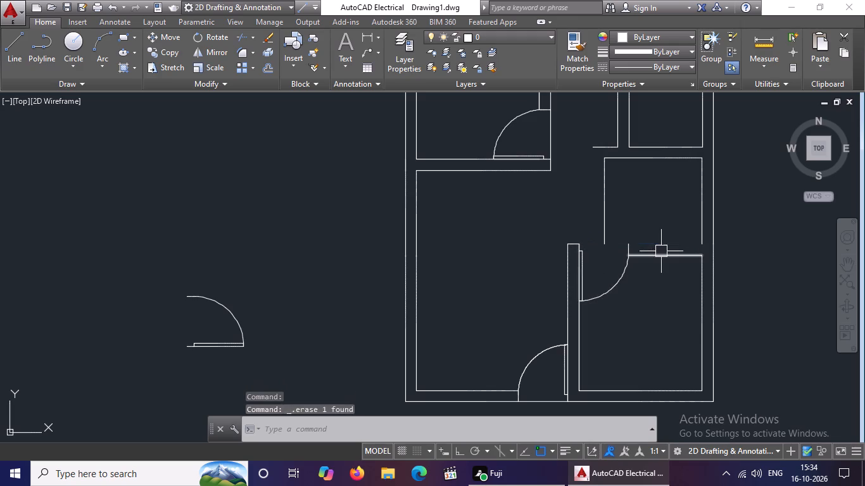
left_click(605, 237)
key("Delete")
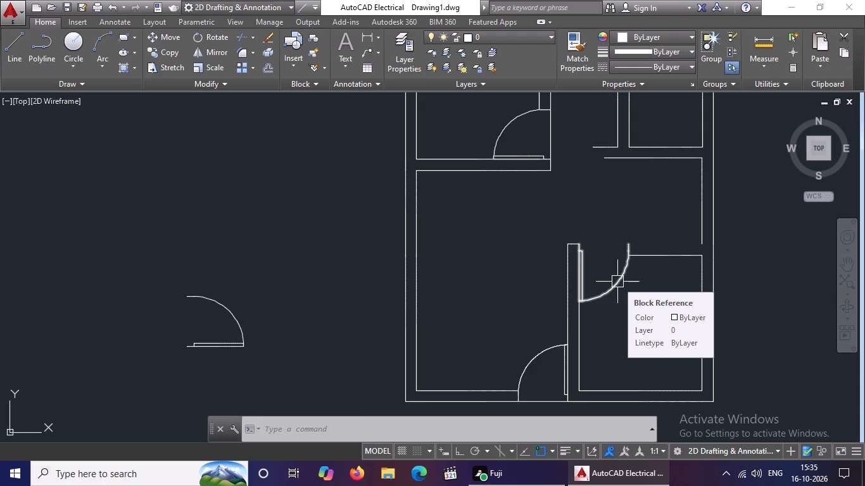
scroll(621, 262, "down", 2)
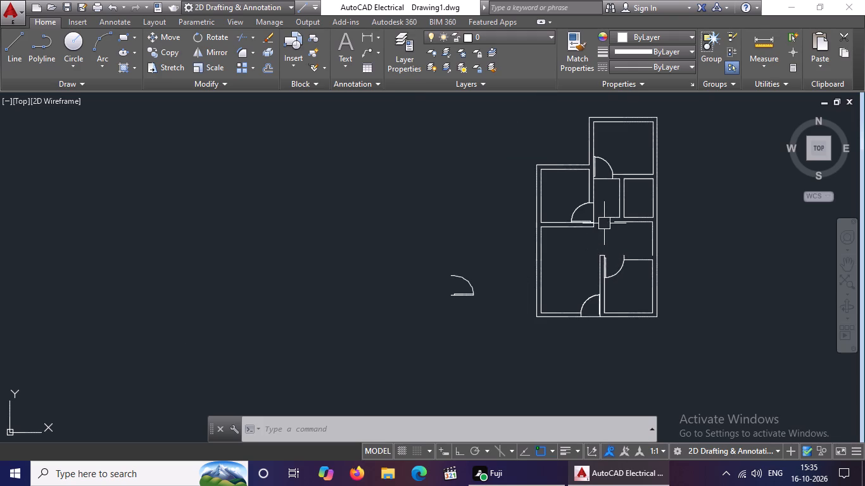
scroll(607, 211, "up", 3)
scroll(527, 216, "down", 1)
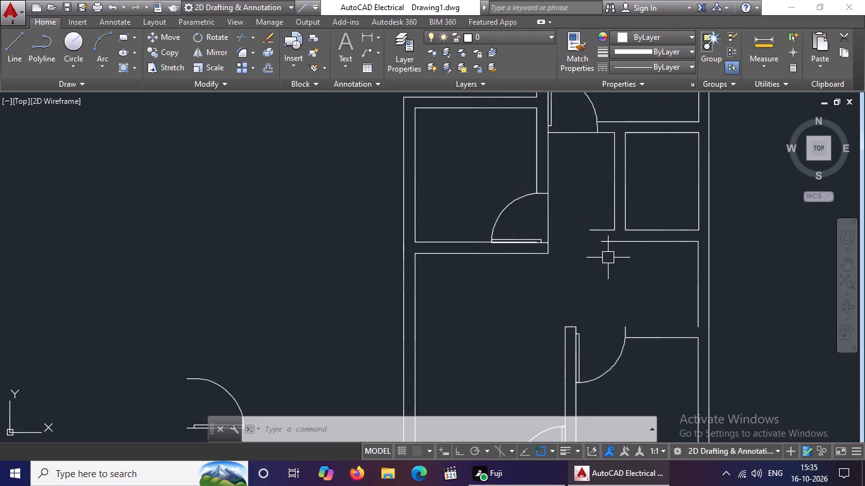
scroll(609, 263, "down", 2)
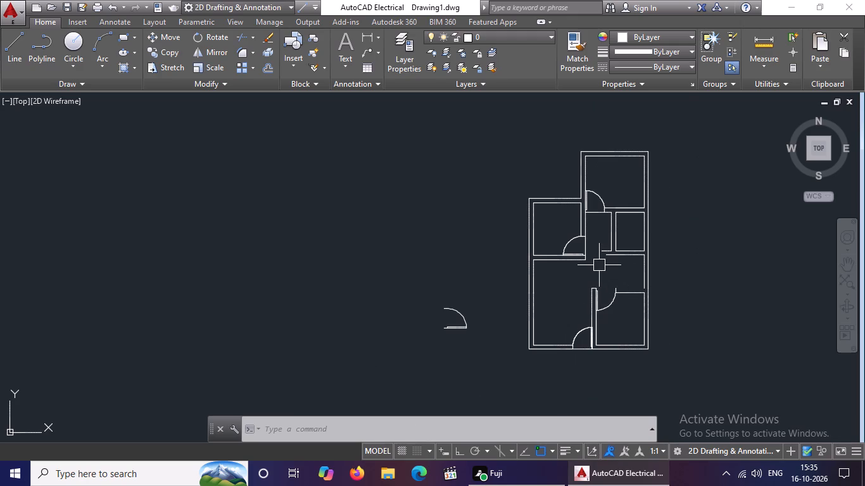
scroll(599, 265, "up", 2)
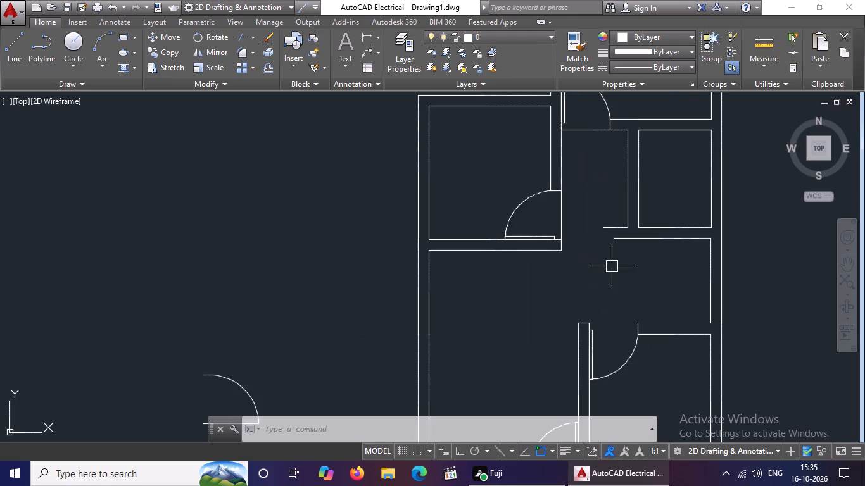
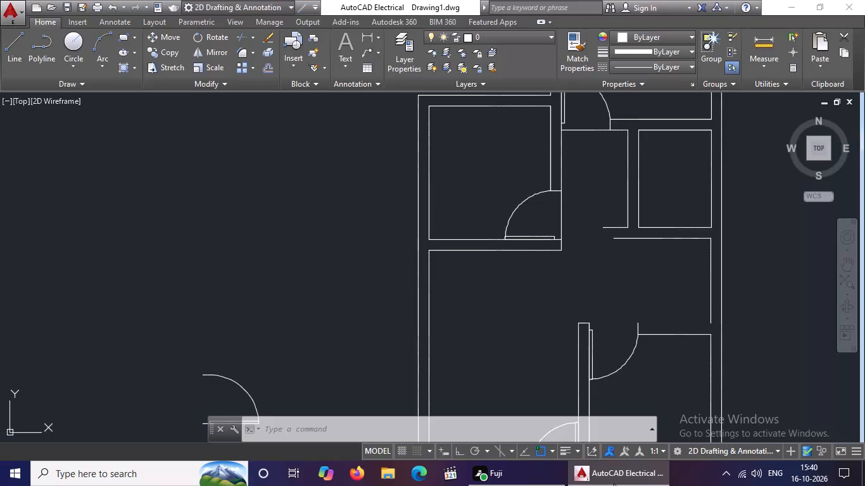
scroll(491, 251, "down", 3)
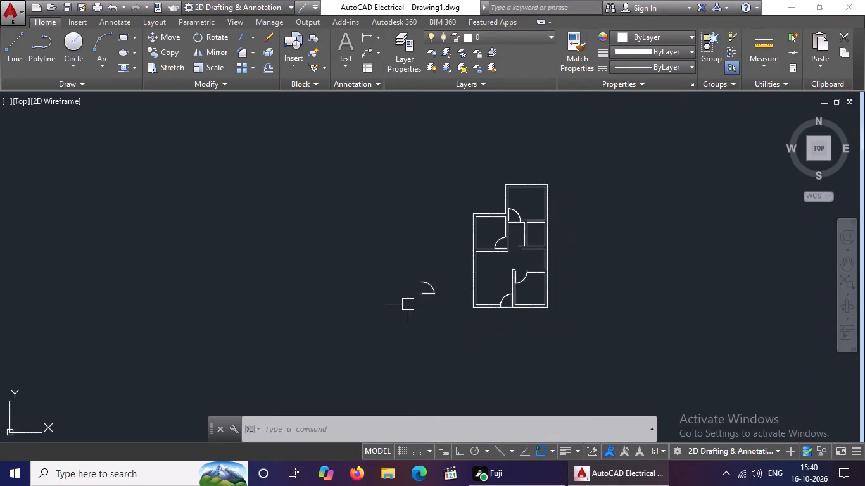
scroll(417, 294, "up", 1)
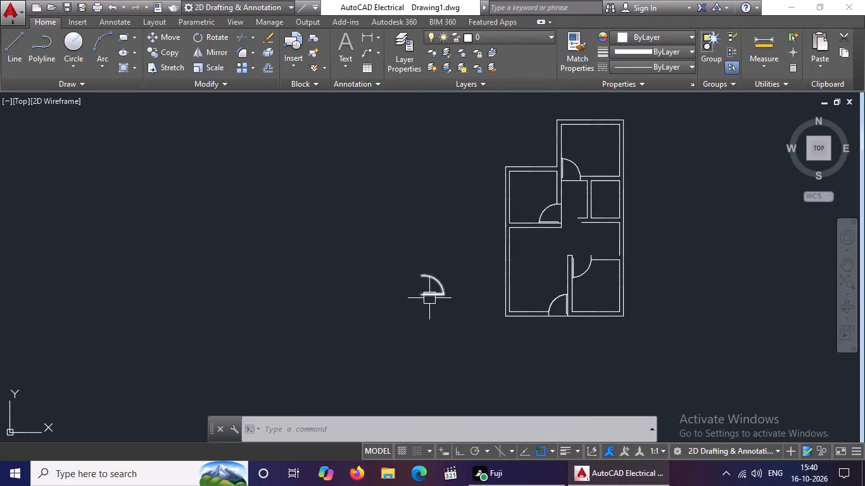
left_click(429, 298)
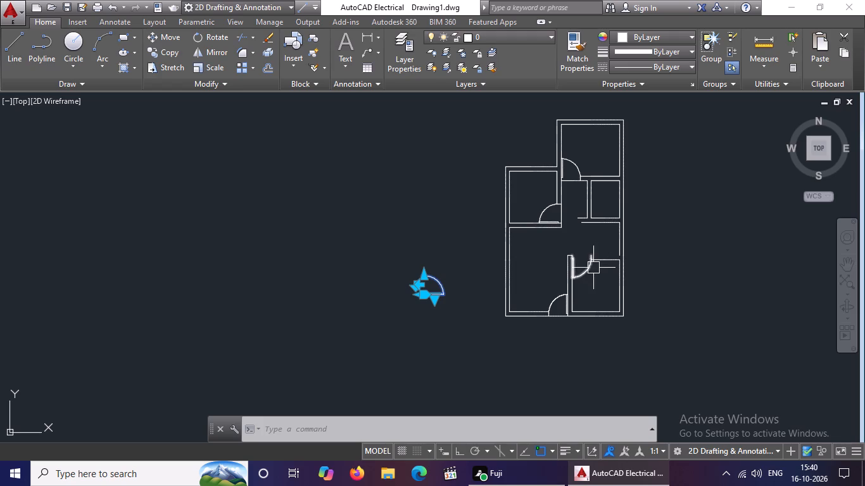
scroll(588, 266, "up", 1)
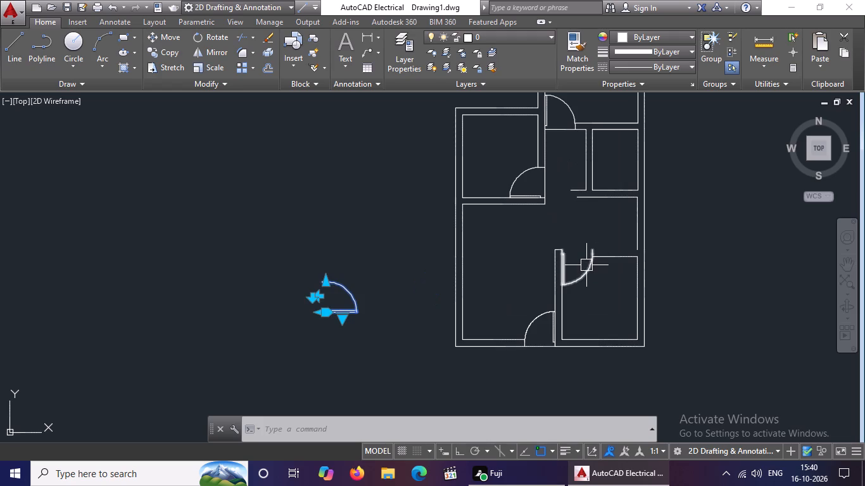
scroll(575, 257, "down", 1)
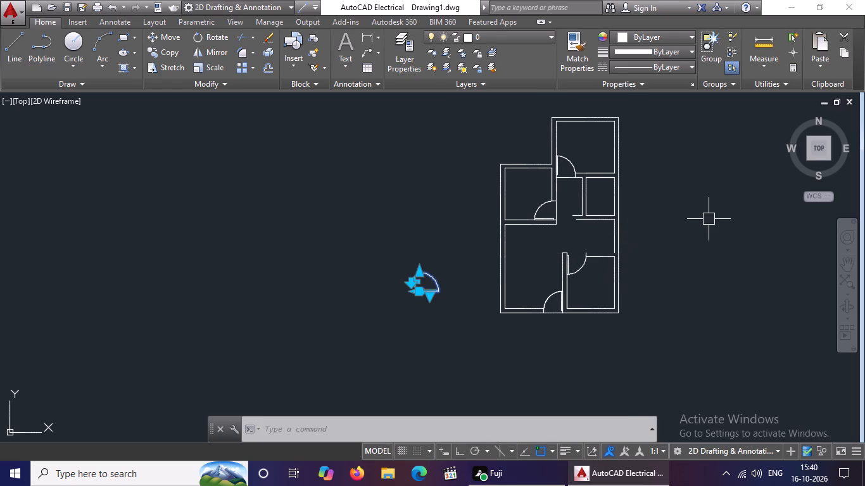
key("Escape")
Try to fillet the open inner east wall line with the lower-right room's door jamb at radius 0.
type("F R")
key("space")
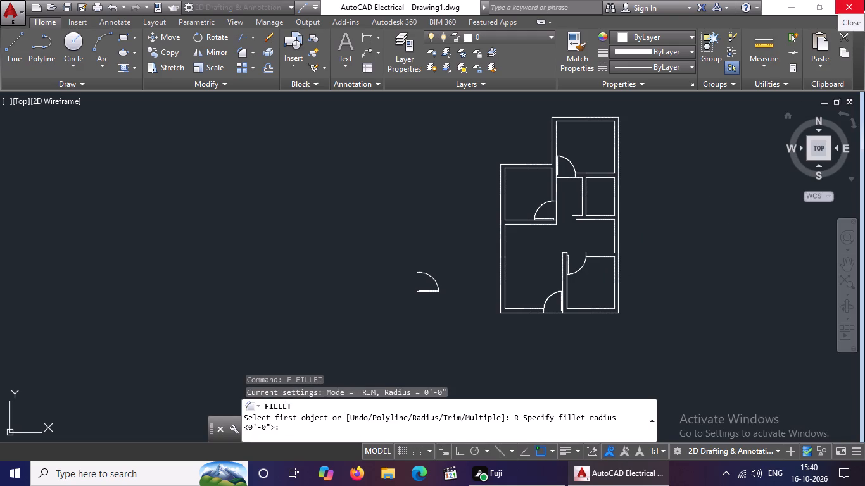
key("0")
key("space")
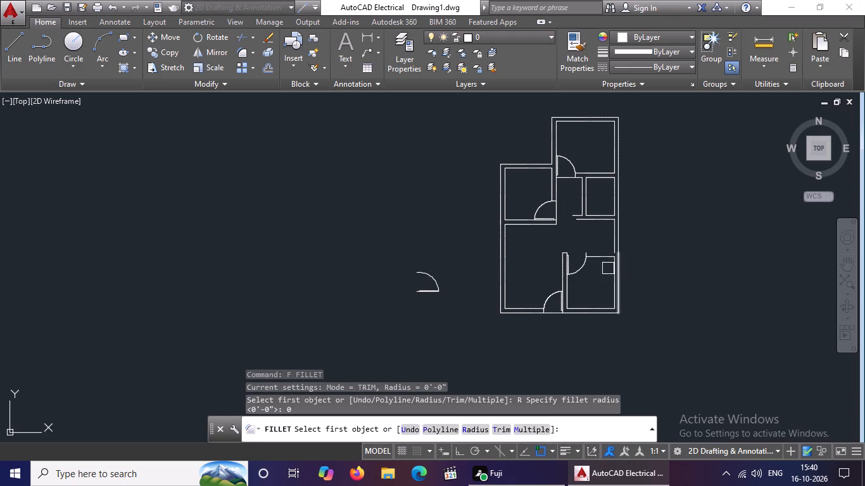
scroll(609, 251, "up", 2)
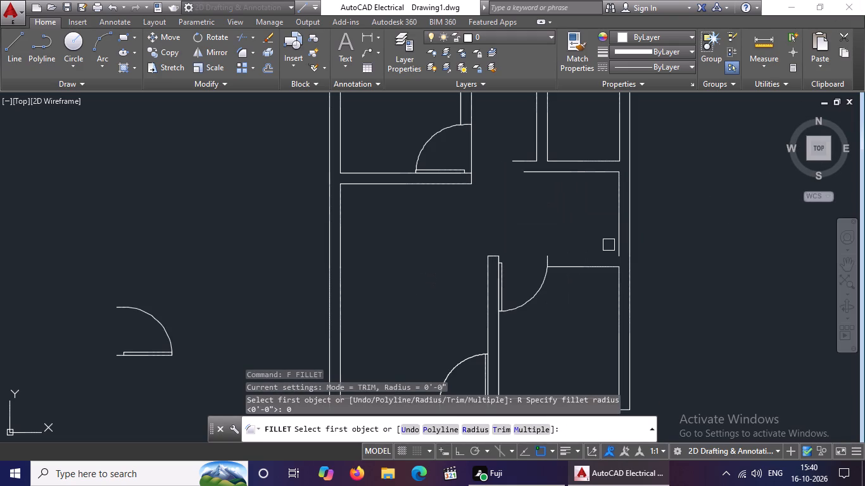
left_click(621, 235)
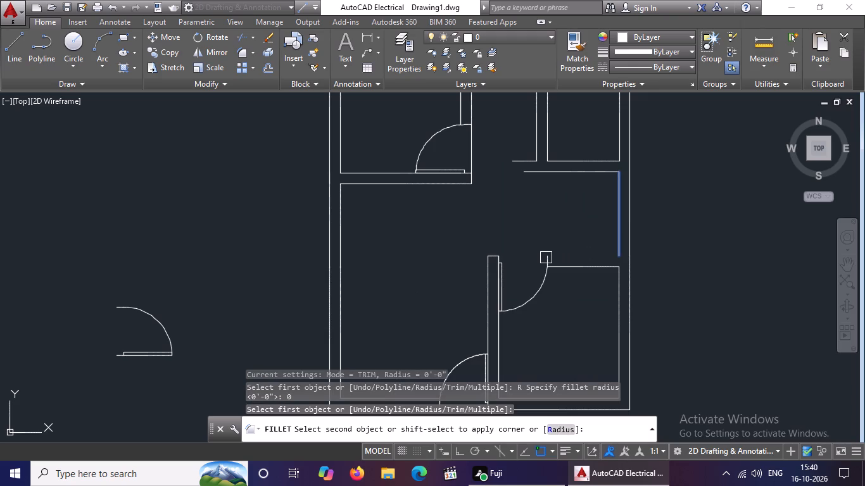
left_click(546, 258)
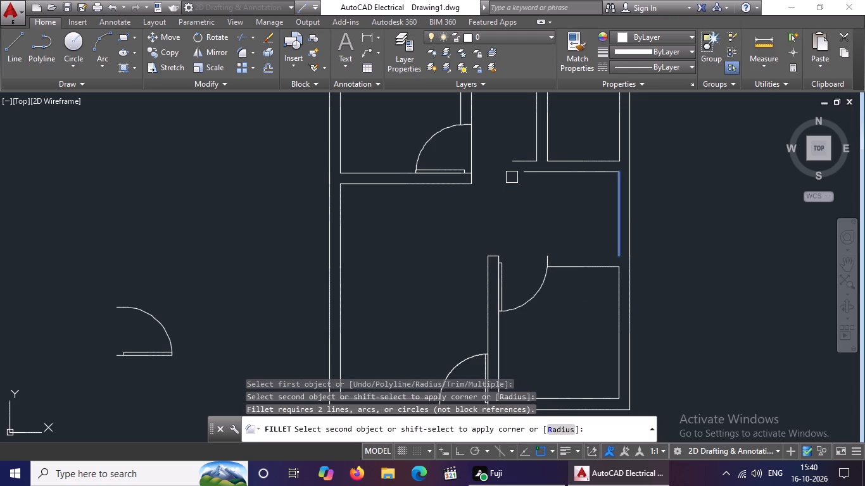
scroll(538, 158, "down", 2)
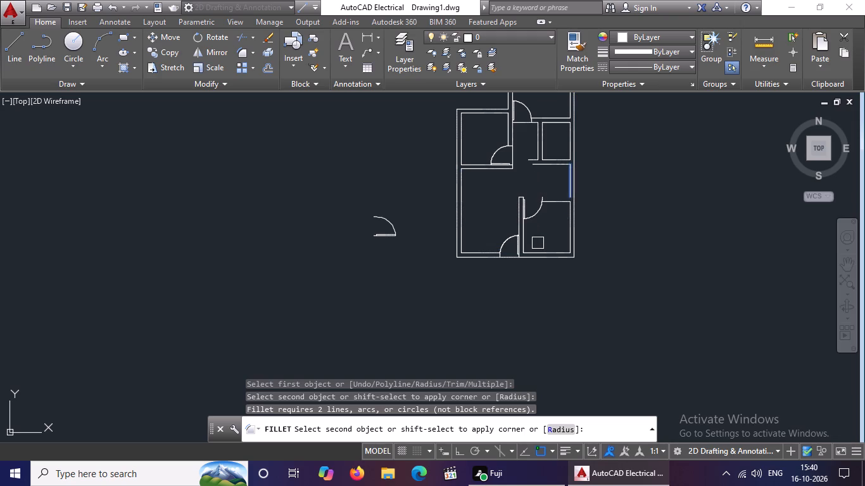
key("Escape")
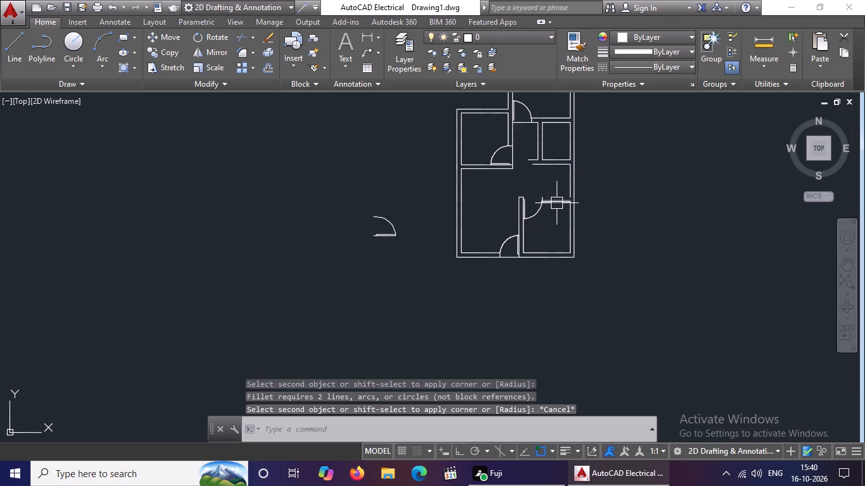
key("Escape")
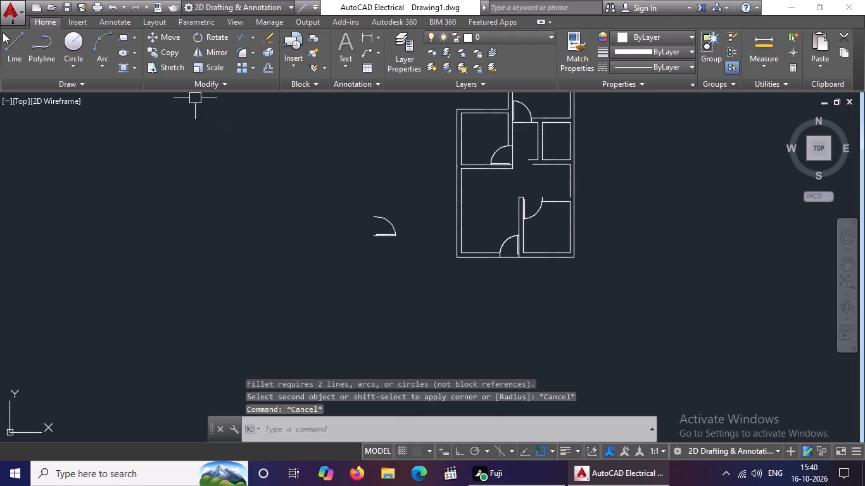
With Ortho on, draw a horizontal line from the lower-right room's door jamb to the open end of the inner east wall line.
left_click(15, 46)
scroll(555, 188, "up", 2)
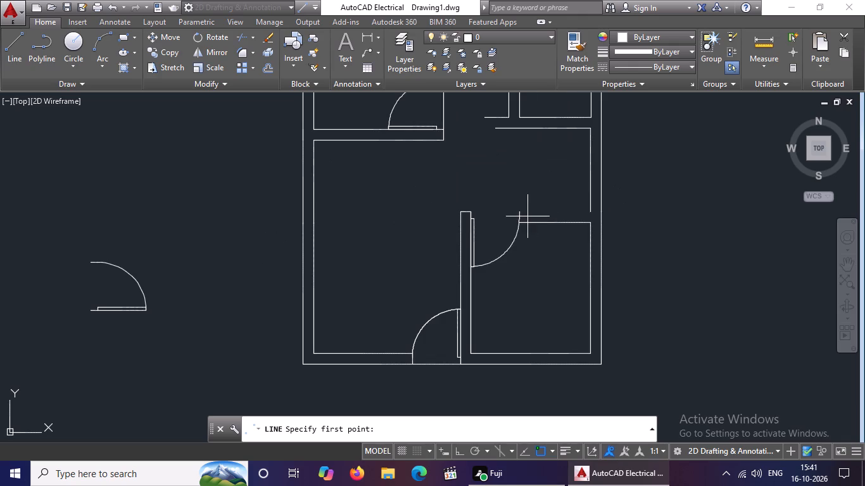
scroll(522, 211, "up", 2)
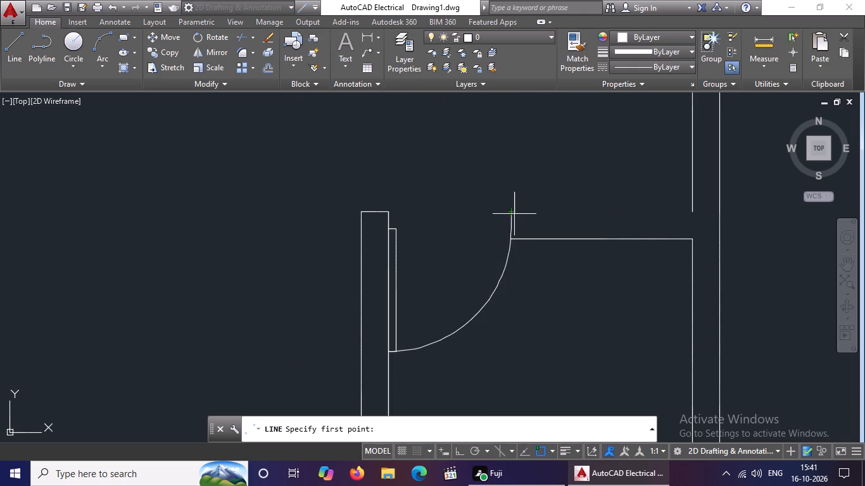
left_click(511, 213)
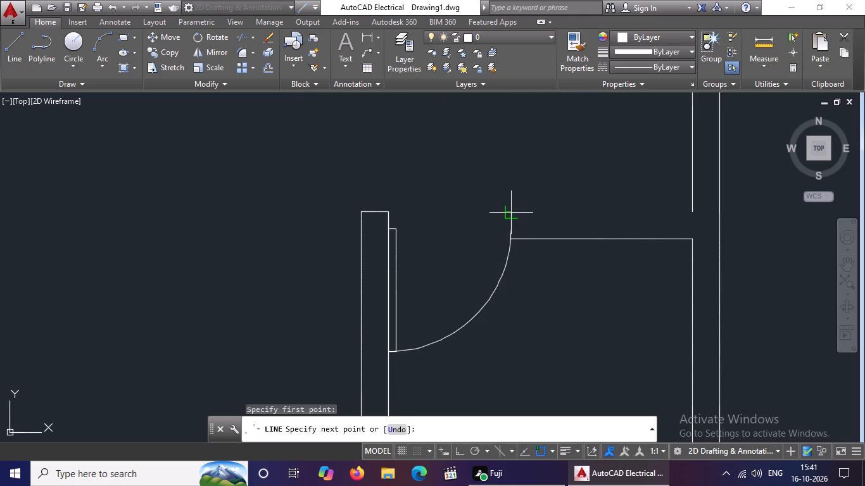
left_click(457, 449)
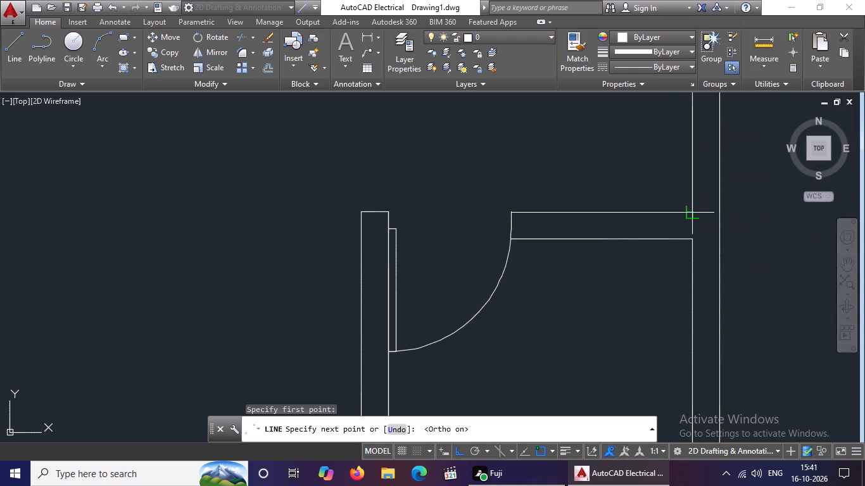
left_click(691, 211)
scroll(712, 204, "down", 3)
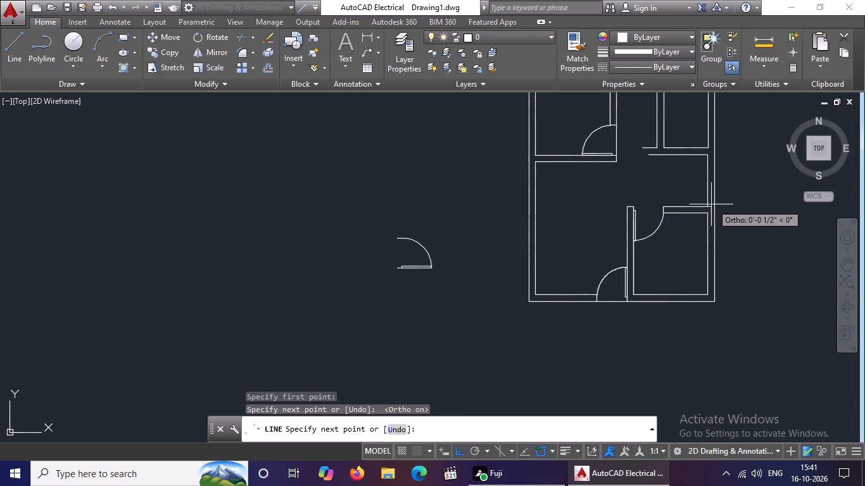
key("Escape")
Extend the west wall line of the small room on the east side down to the wall line at the lower-right room's doorway.
middle_click_drag(645, 166, 644, 214)
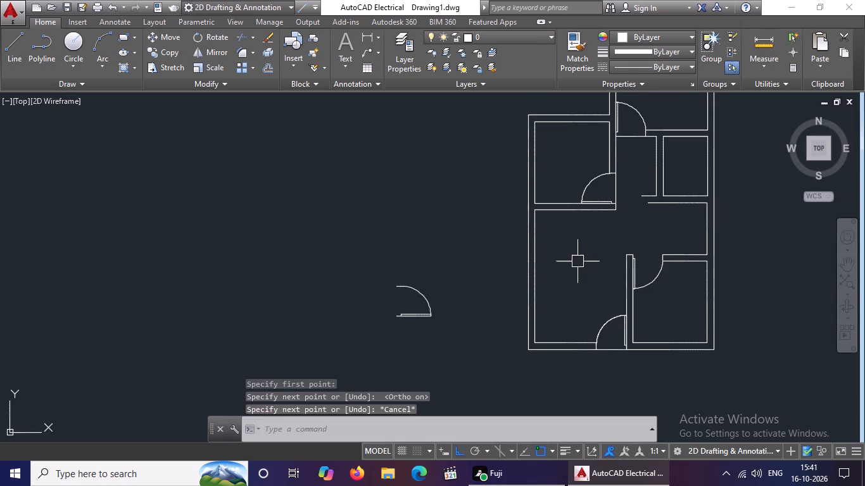
middle_click_drag(635, 238, 612, 272)
middle_click_drag(624, 226, 607, 271)
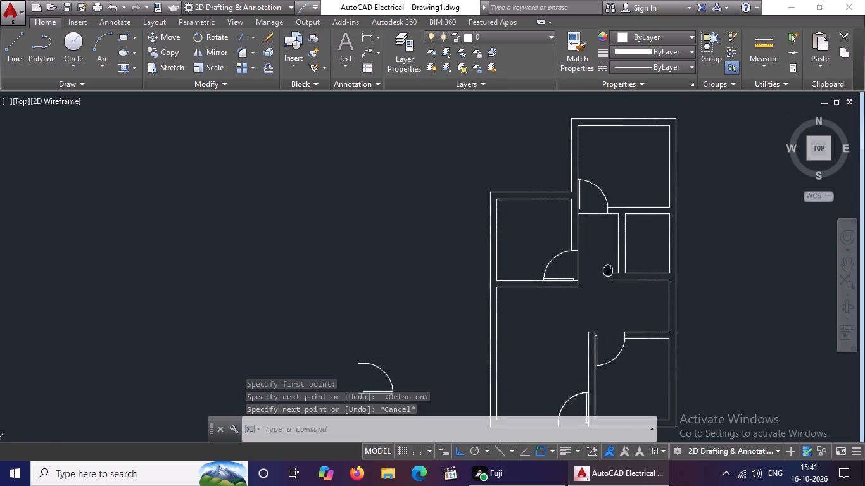
scroll(607, 271, "up", 1)
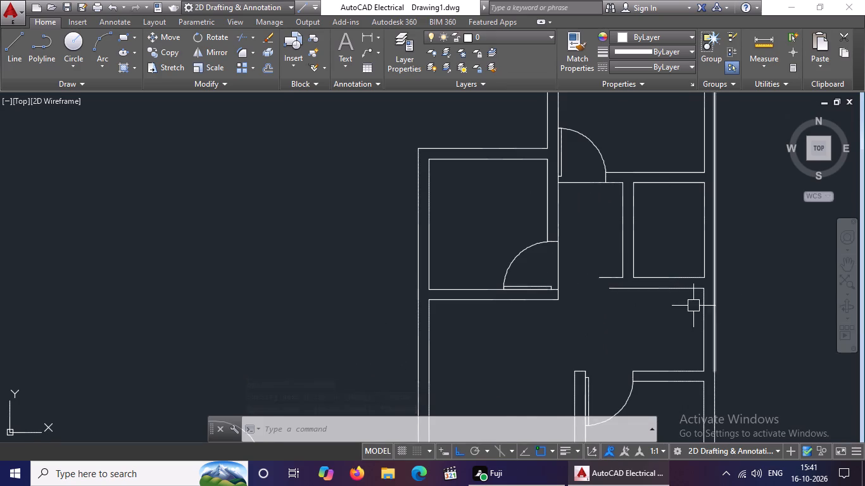
scroll(688, 308, "up", 1)
scroll(652, 281, "down", 2)
key("Escape")
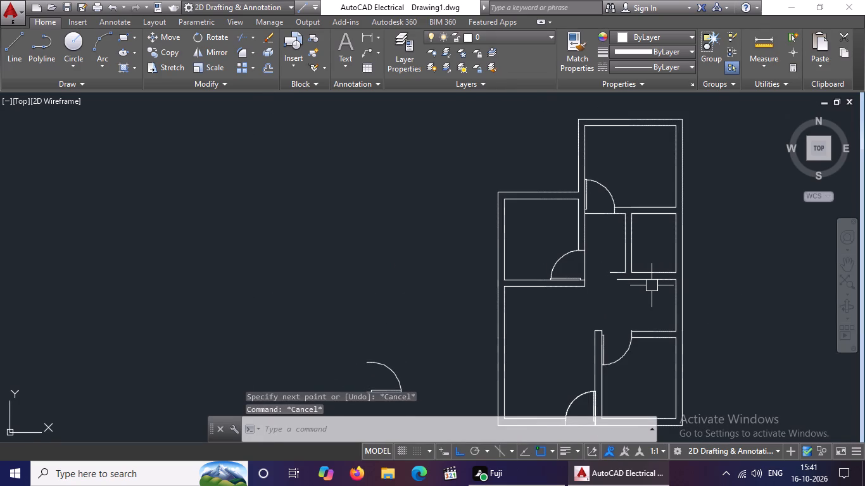
key("e")
key("x")
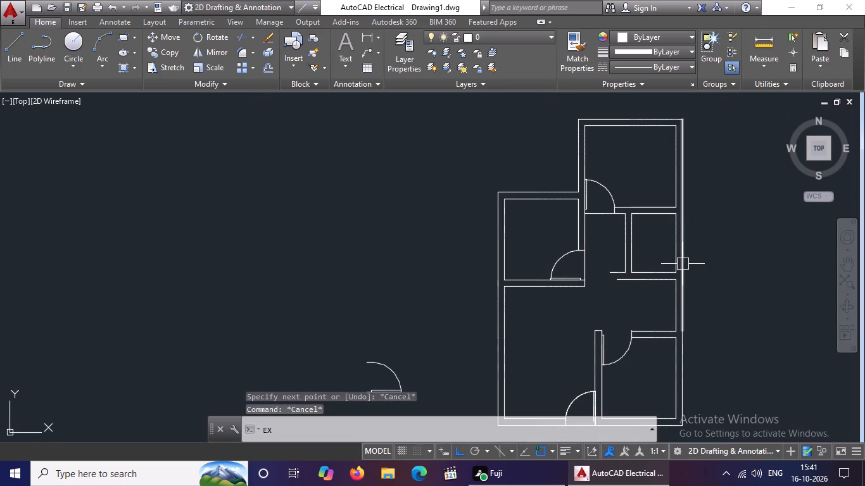
key("space")
key("space")
left_click(636, 261)
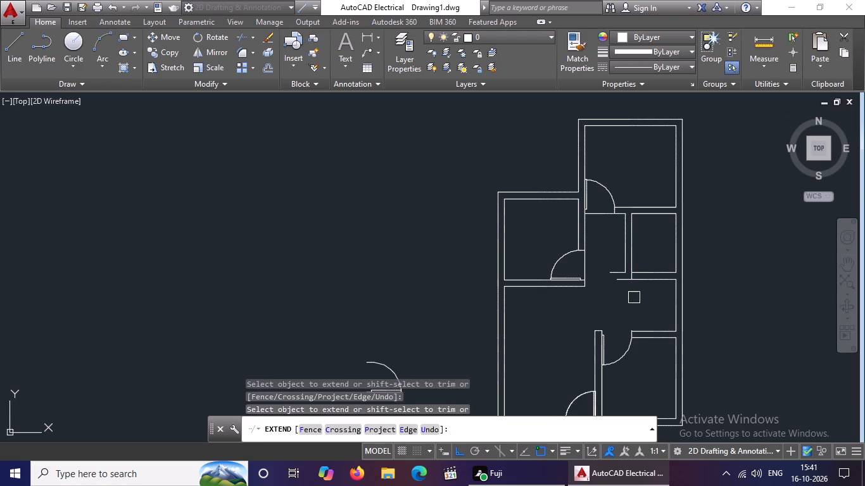
scroll(636, 272, "up", 3)
left_click(616, 290)
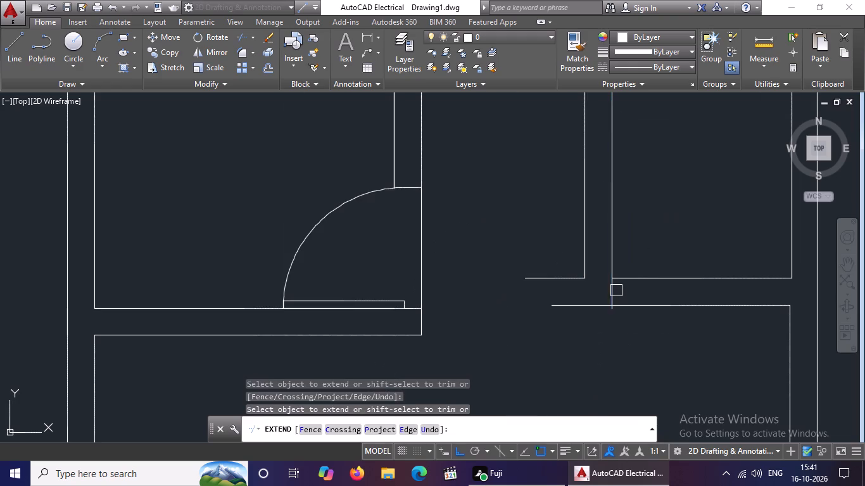
left_click(610, 290)
left_click(610, 314)
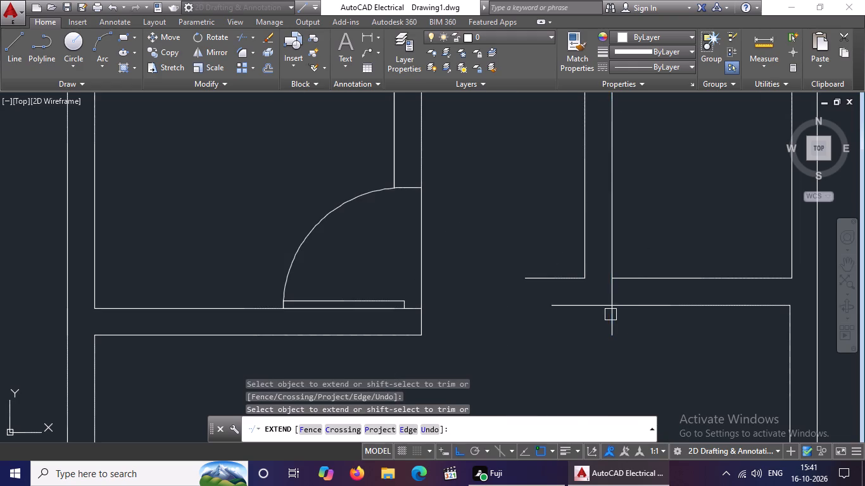
scroll(614, 308, "down", 3)
left_click(614, 315)
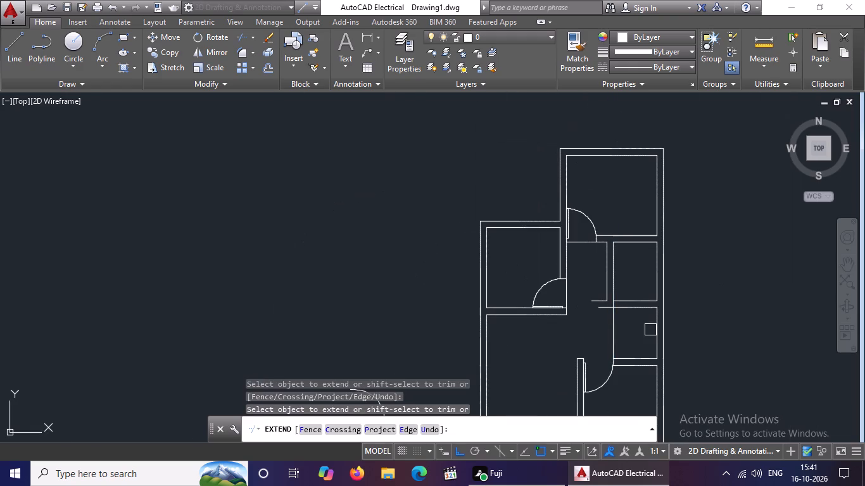
middle_click_drag(636, 383, 640, 352)
scroll(621, 301, "up", 2)
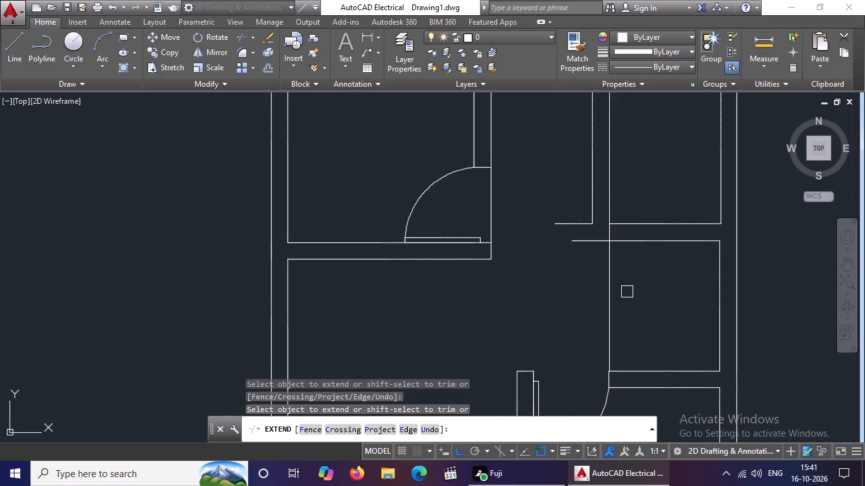
key("Escape")
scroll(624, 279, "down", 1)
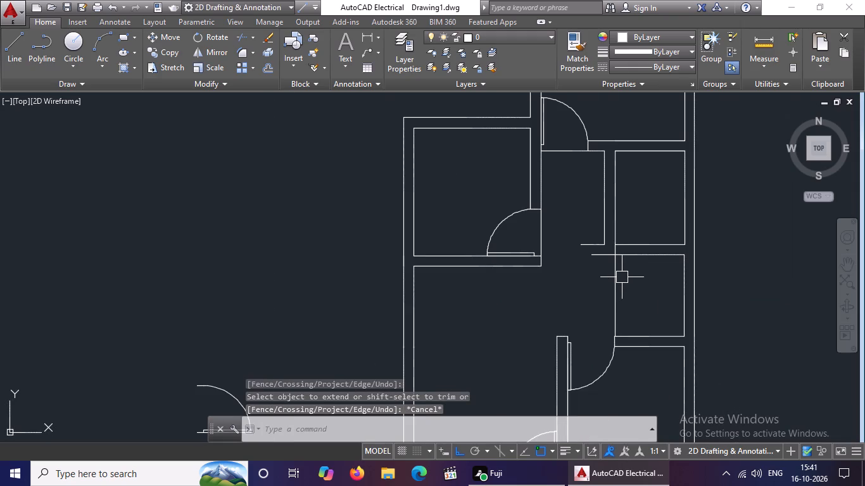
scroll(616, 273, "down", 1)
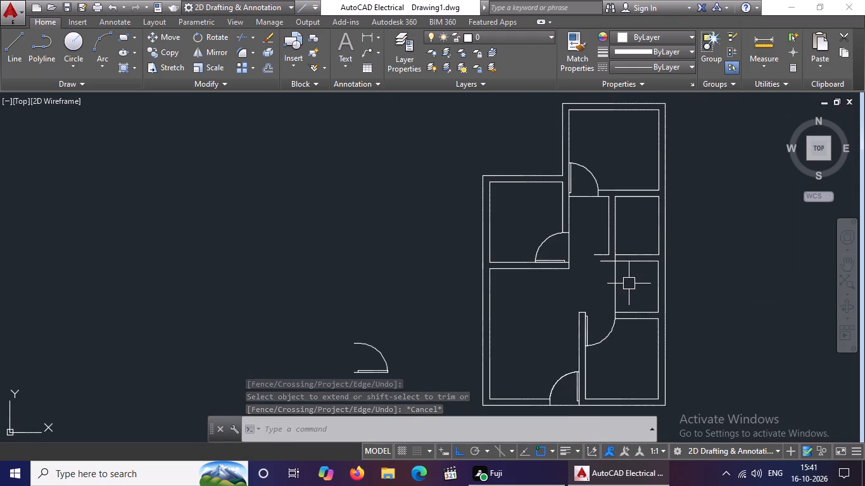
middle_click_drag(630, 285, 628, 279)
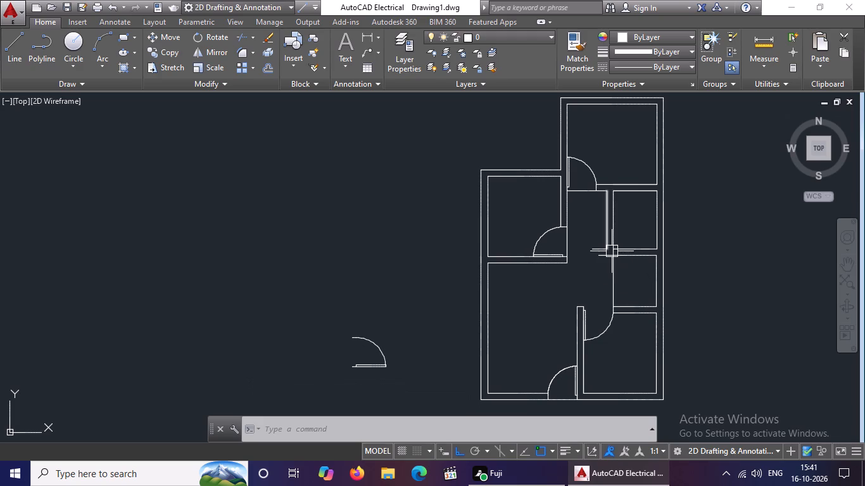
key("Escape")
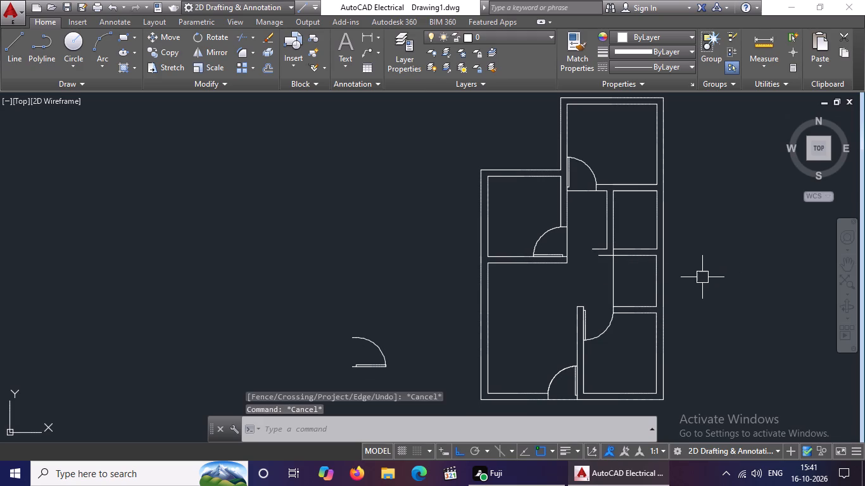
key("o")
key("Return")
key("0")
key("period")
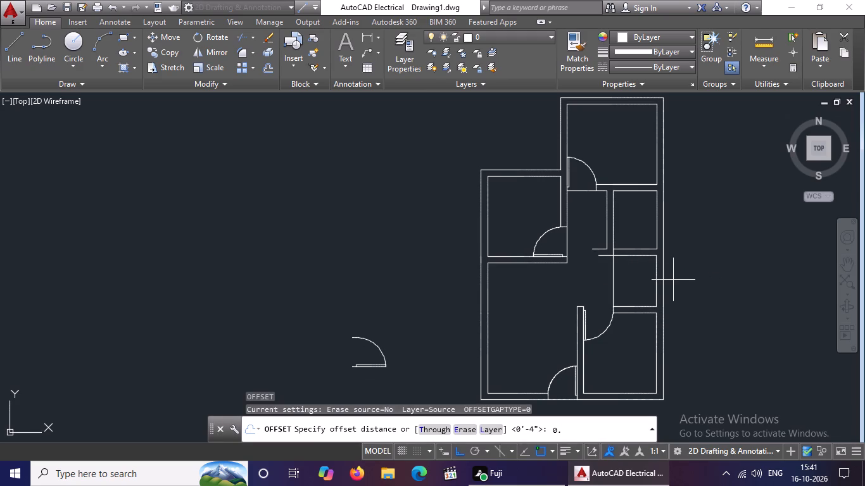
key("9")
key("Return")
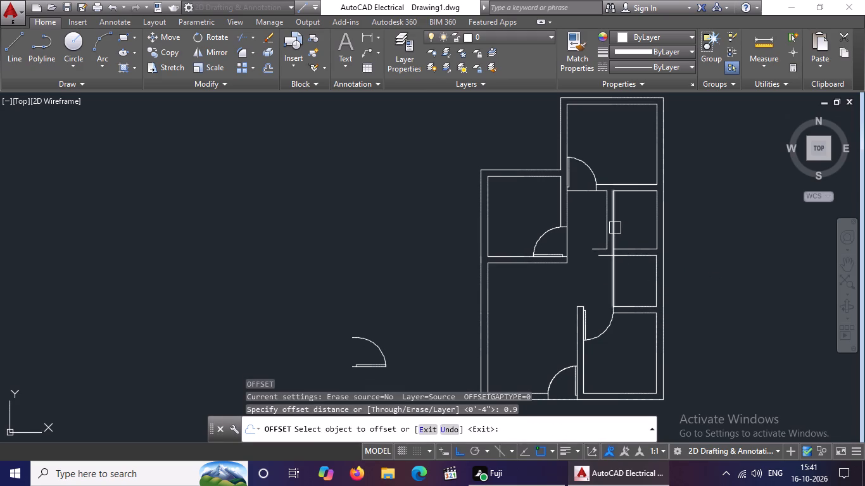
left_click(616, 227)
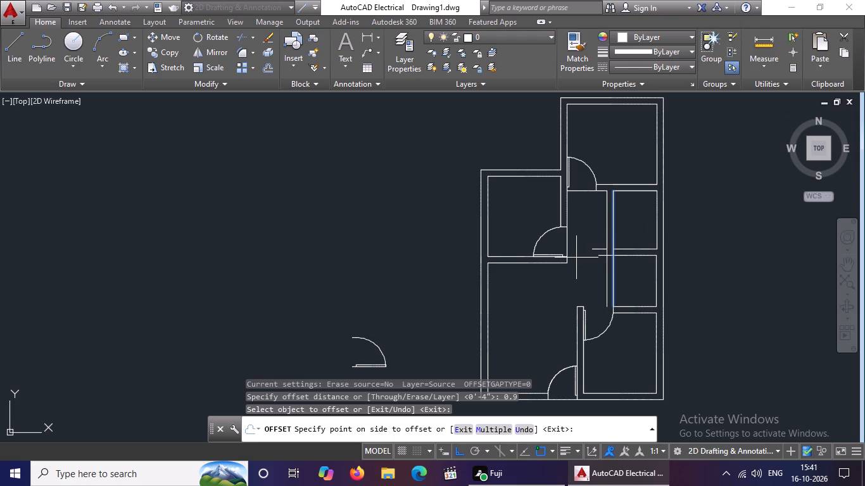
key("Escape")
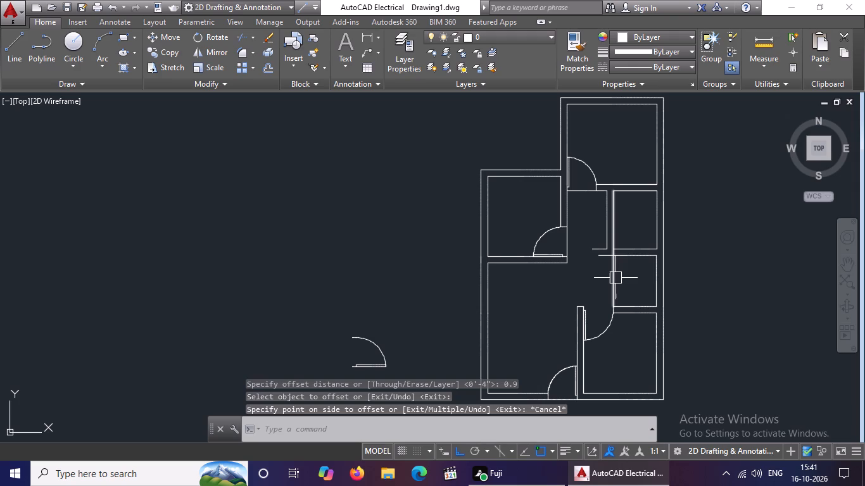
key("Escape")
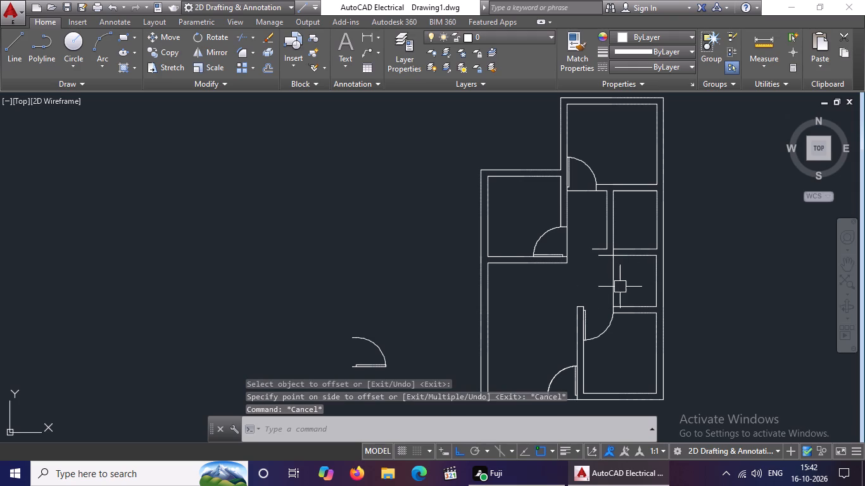
Offset the shared west wall line of the two small east rooms by 0.9 toward the east.
key("o")
key("Return")
key("0")
type(".9")
key("Return")
left_click(617, 282)
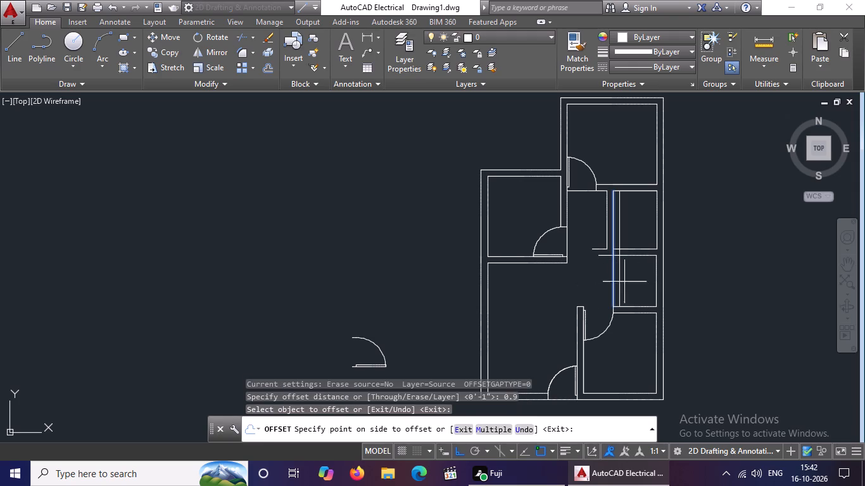
left_click(629, 283)
key("Escape")
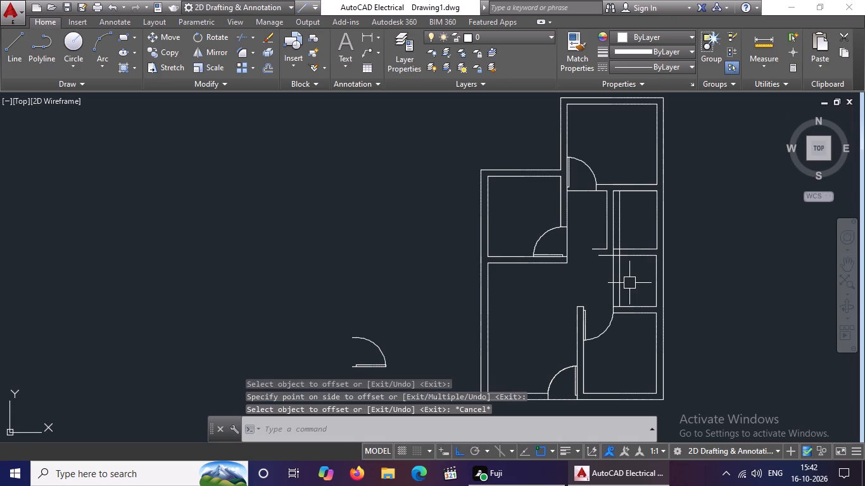
Trim the lower small room's north and south wall lines inside the new wall, and the offset line above that room.
type("TR")
key("space")
key("space")
scroll(628, 312, "up", 2)
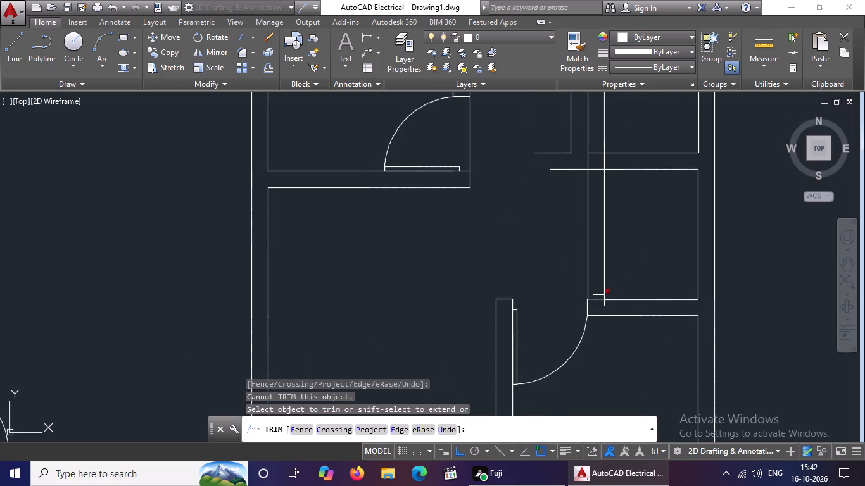
scroll(592, 300, "up", 1)
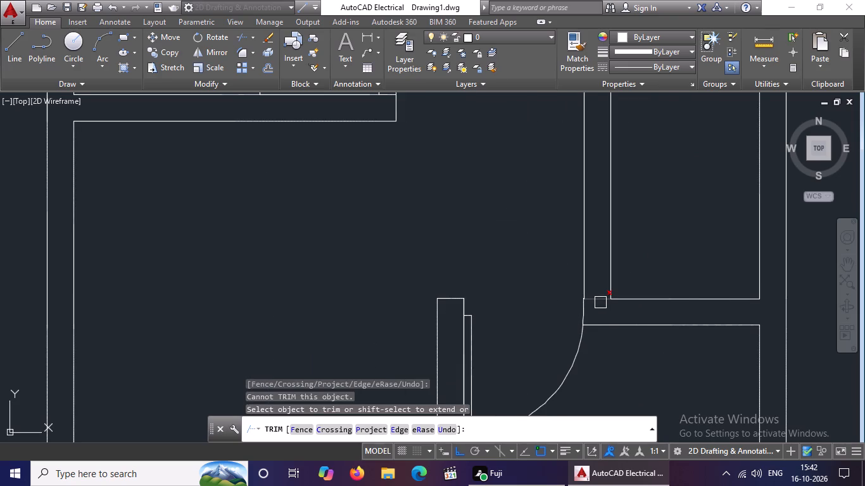
left_click(598, 299)
scroll(638, 286, "down", 3)
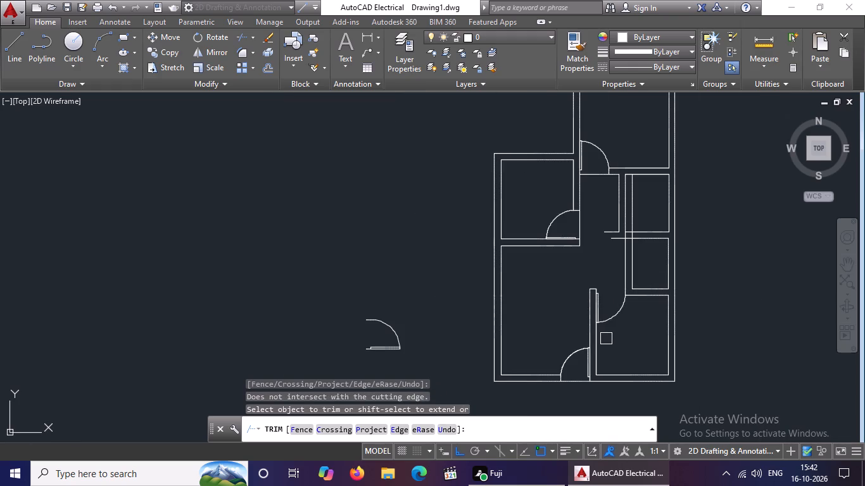
scroll(641, 227, "up", 2)
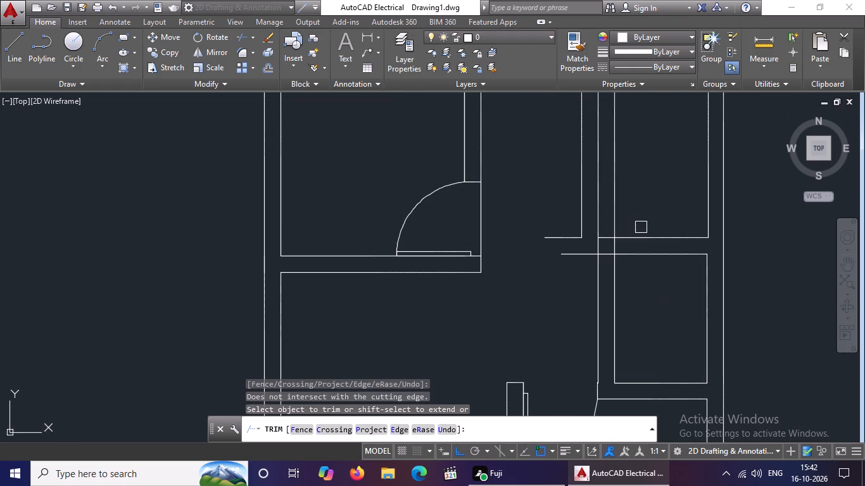
left_click(606, 256)
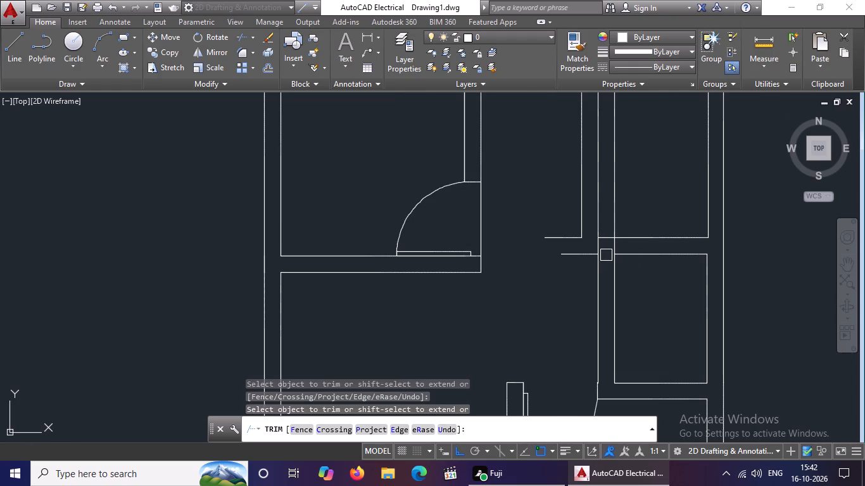
left_click(616, 223)
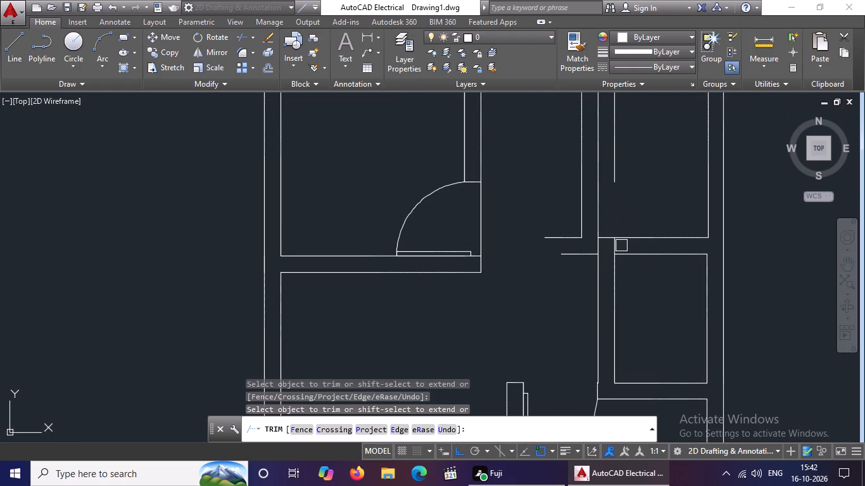
left_click(617, 246)
Trim the two stub wall lines that project into the corridor beside the small east rooms.
scroll(636, 235, "down", 1)
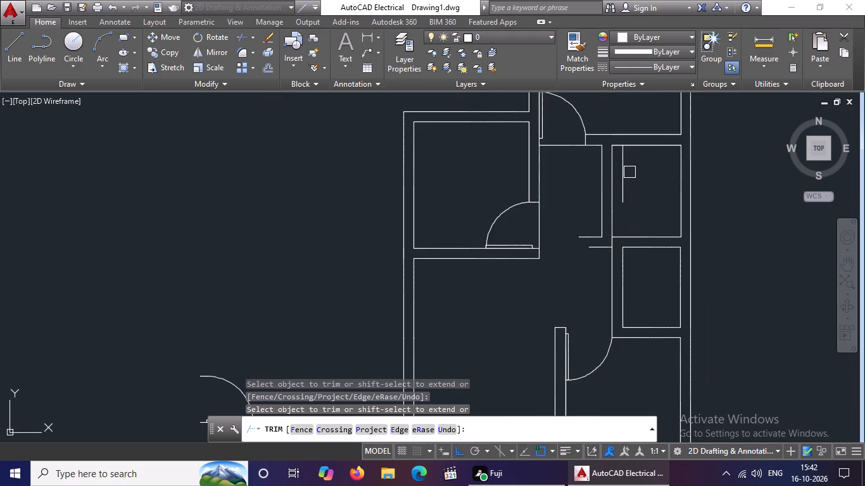
left_click(586, 238)
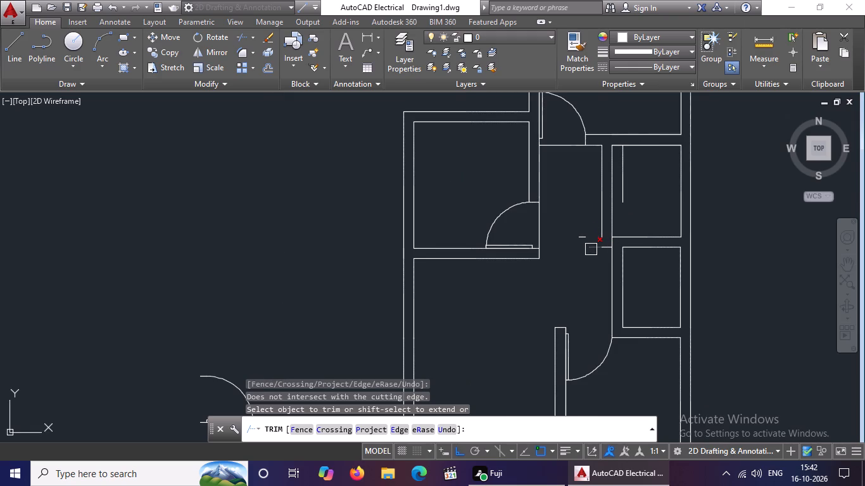
left_click_drag(593, 249, 605, 254)
key("Escape")
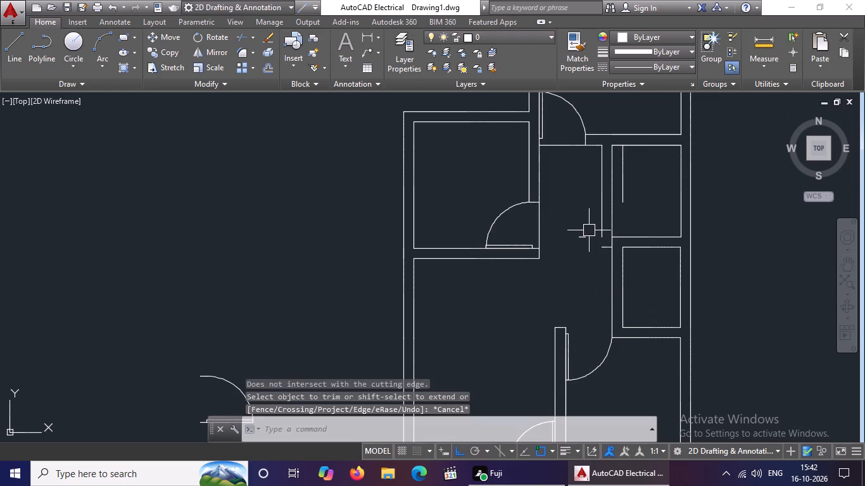
Erase the leftover stub line in the corridor and the remaining offset line piece inside the upper small room.
left_click(586, 237)
key("Delete")
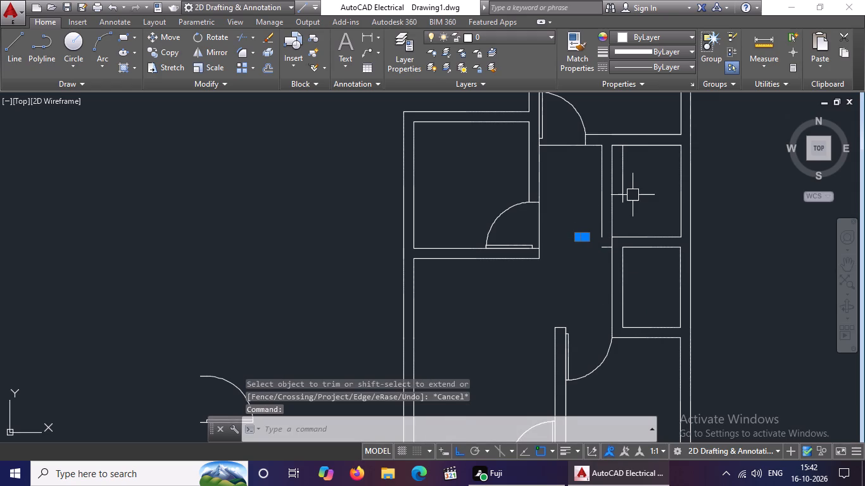
key("Delete")
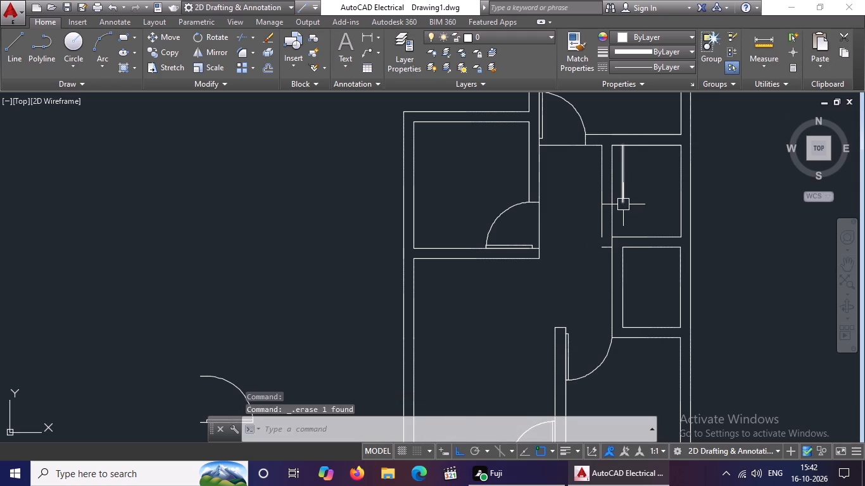
left_click(624, 204)
key("Delete")
key("Escape")
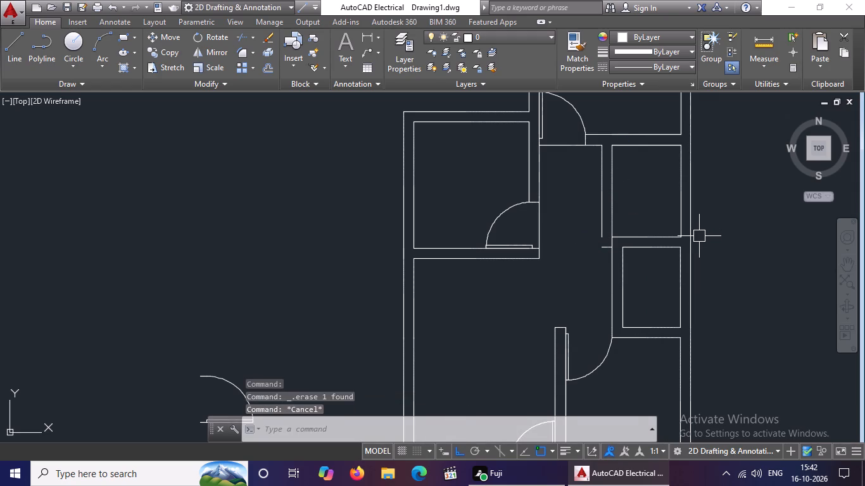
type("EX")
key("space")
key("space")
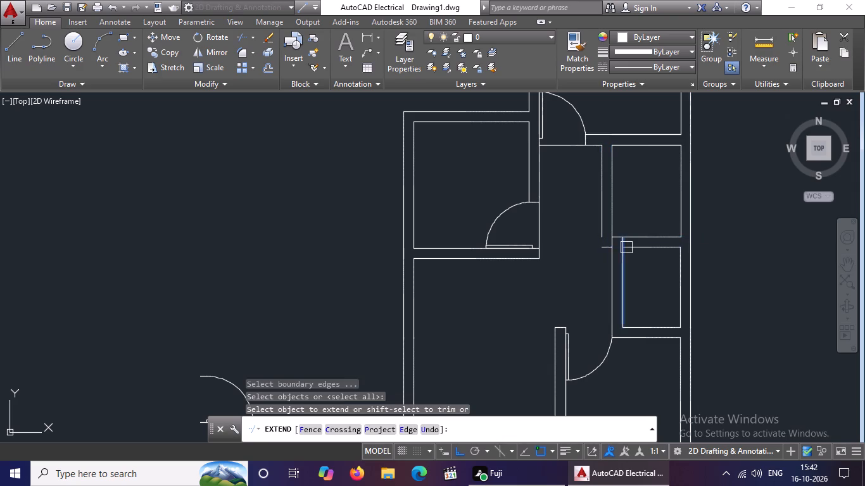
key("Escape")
Fillet the corridor's open east wall line with the lower small room's north wall line at radius 0.
type("F R 0")
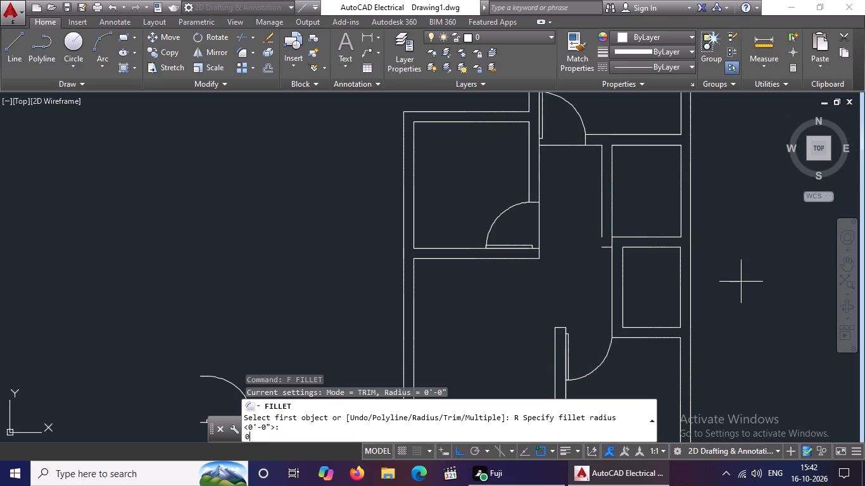
key("space")
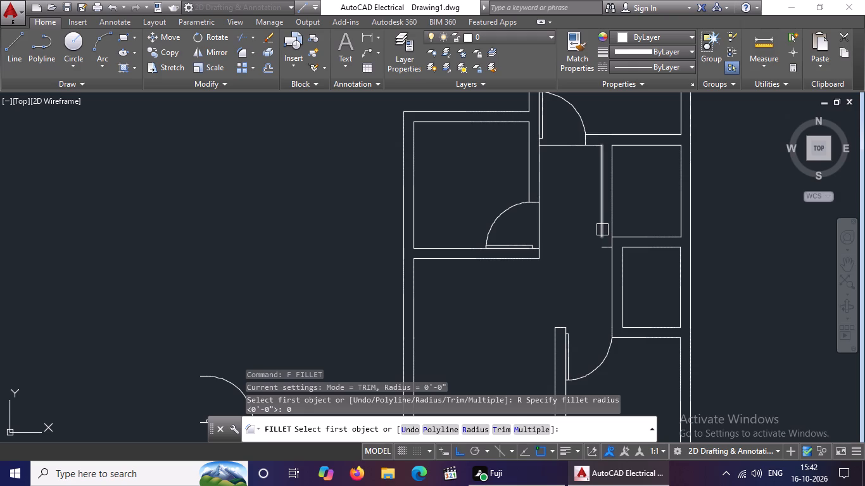
left_click(598, 233)
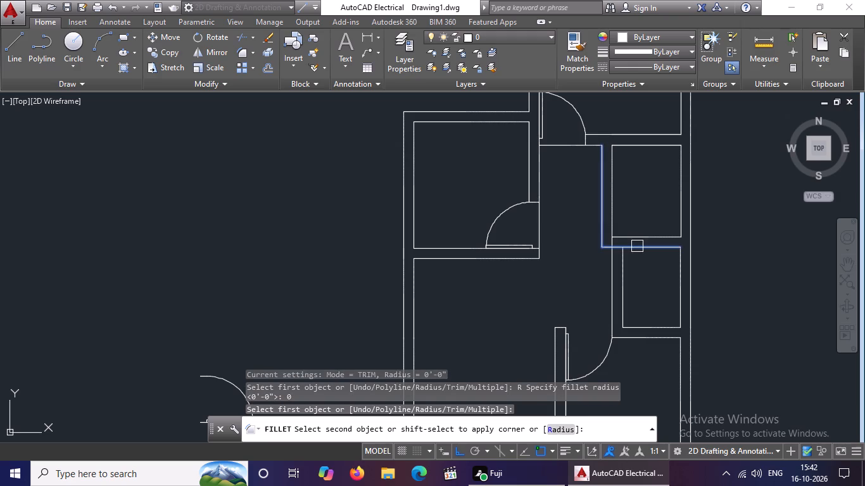
left_click(639, 249)
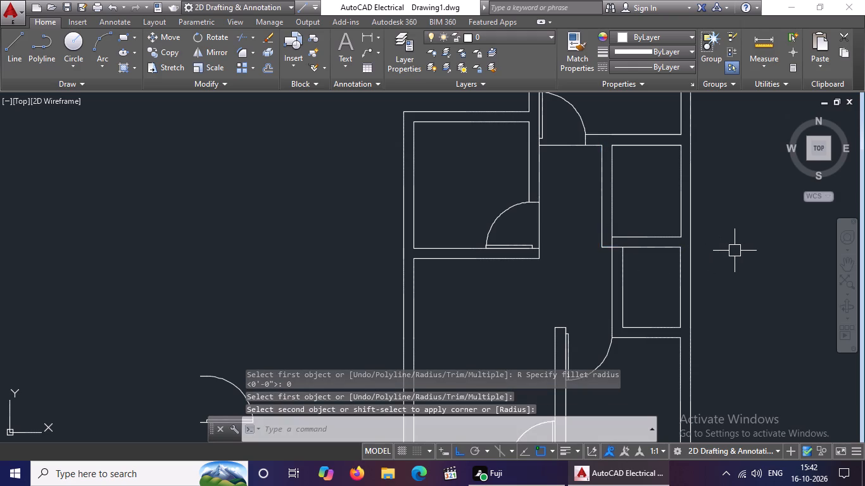
key("Escape")
Scale the loose door outside the plan down to a smaller size, using the open end of its swing arc as base point.
scroll(638, 215, "down", 1)
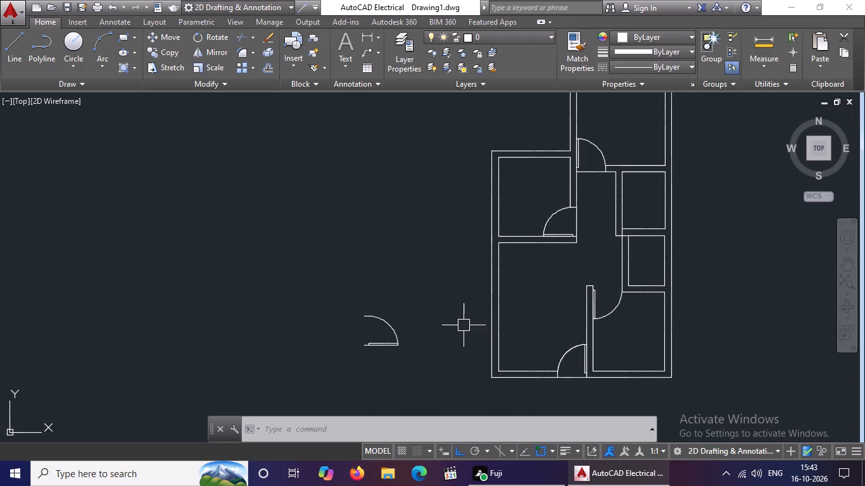
scroll(464, 325, "up", 1)
scroll(467, 325, "down", 1)
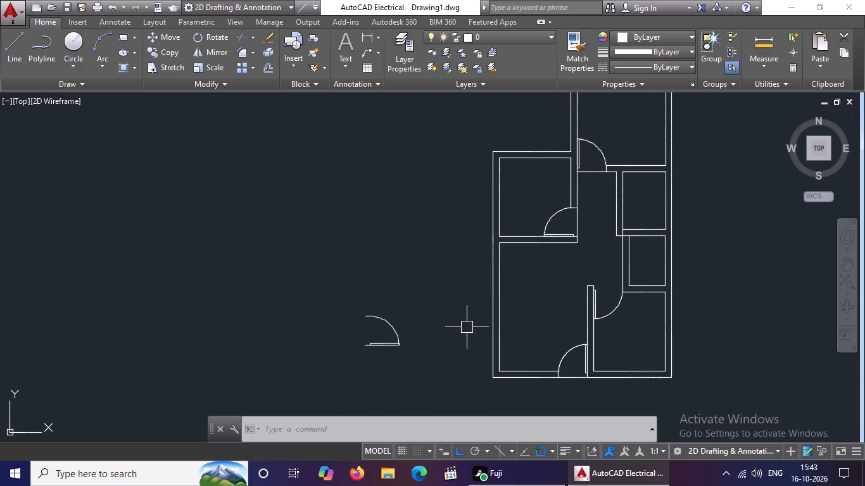
left_click(384, 325)
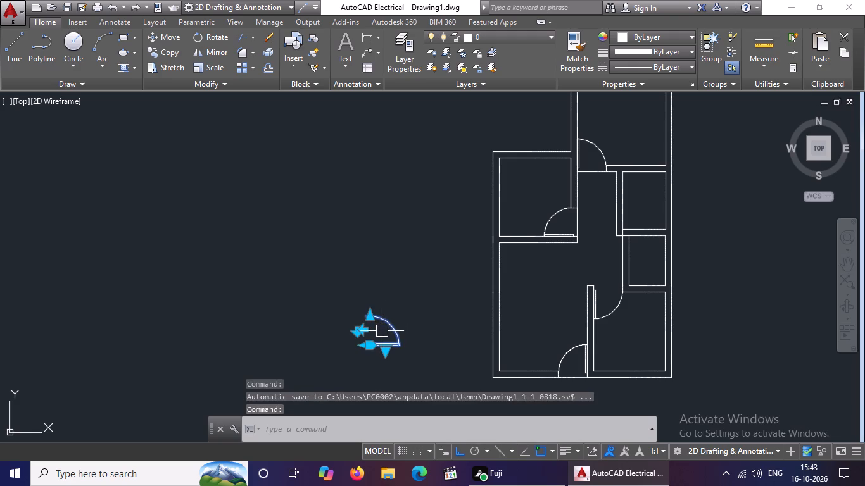
type("SC")
key("space")
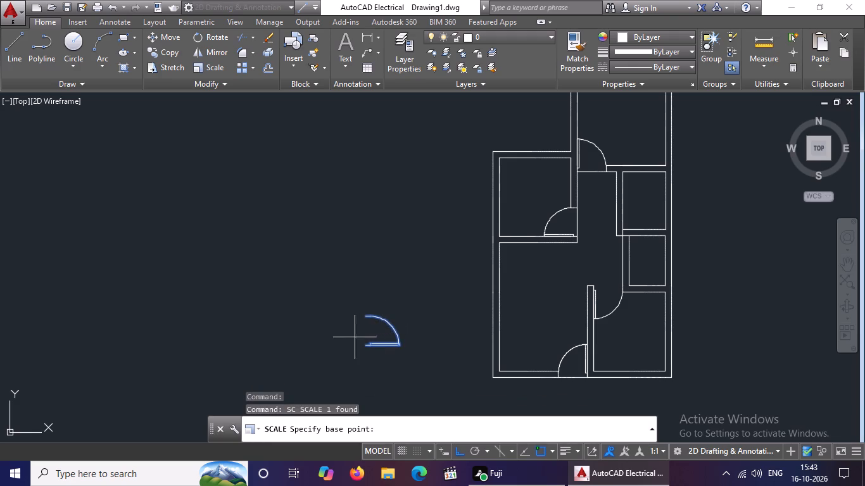
left_click(368, 317)
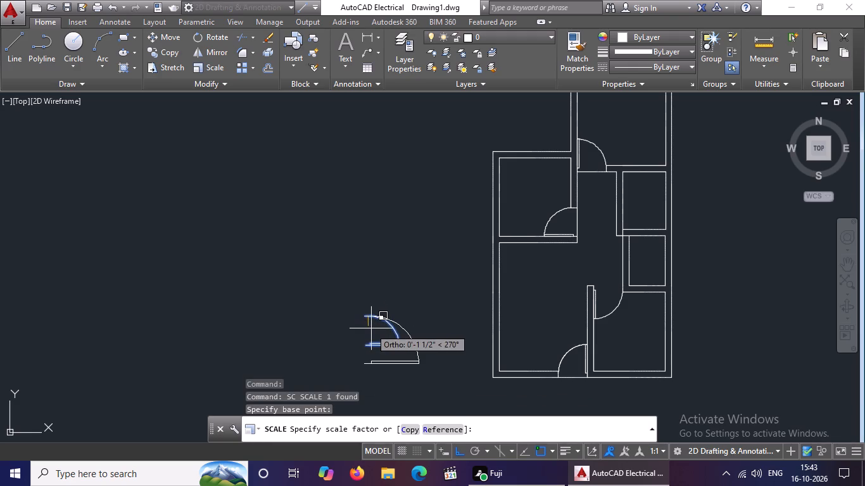
left_click(369, 321)
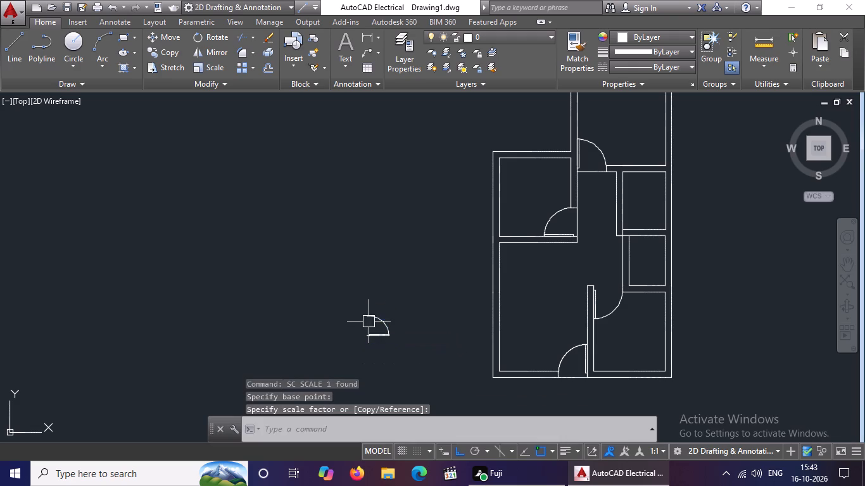
left_click_drag(330, 301, 396, 353)
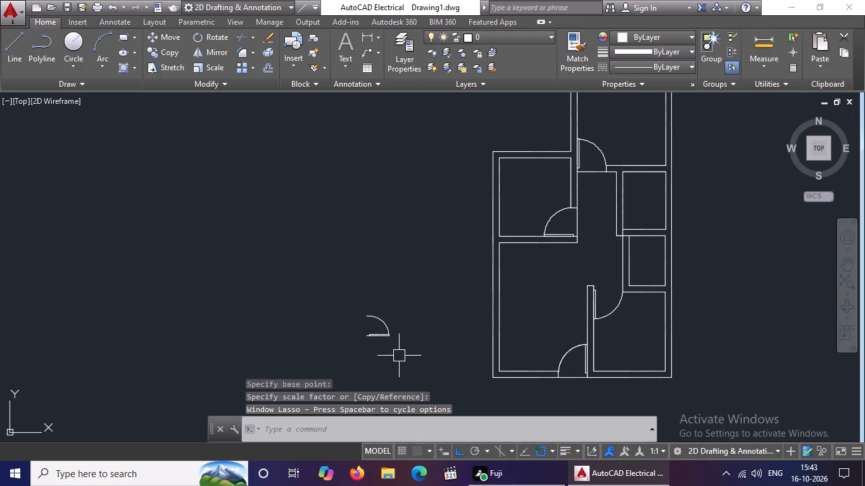
Flip the loose small door outside the plan so that its leaf lies north and its swing arc opens south.
key("Escape")
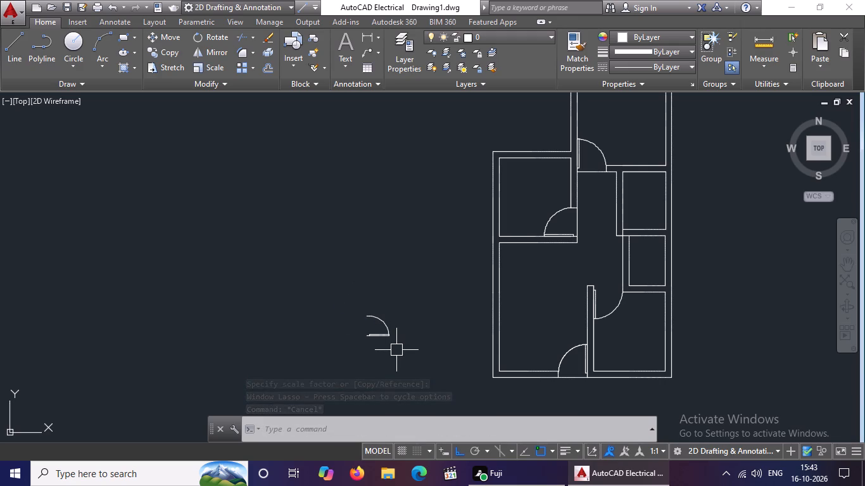
left_click(372, 339)
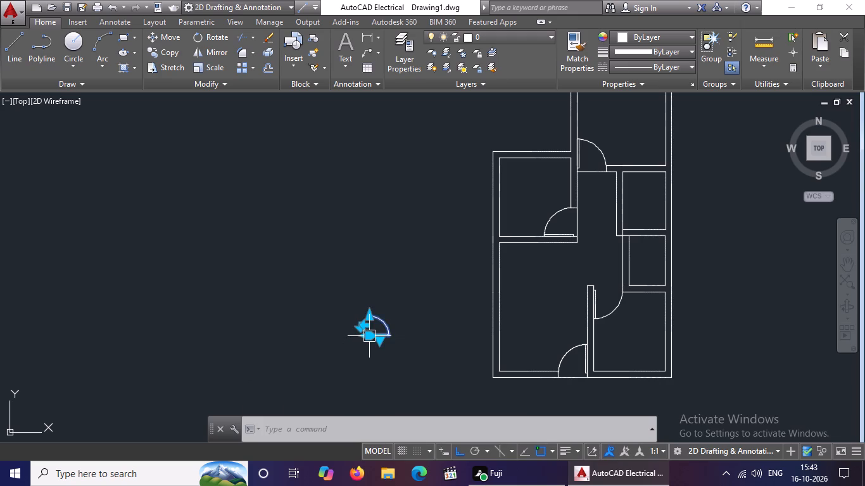
scroll(377, 315, "up", 2)
left_click(332, 350)
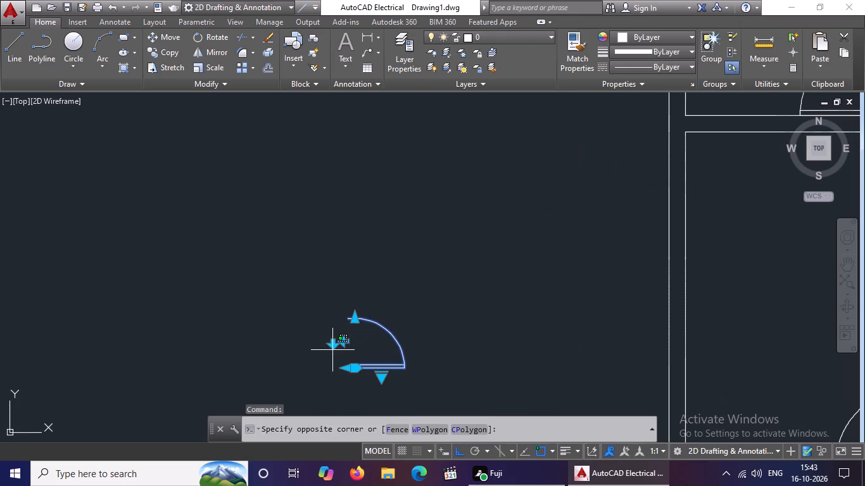
left_click(332, 342)
left_click(367, 322)
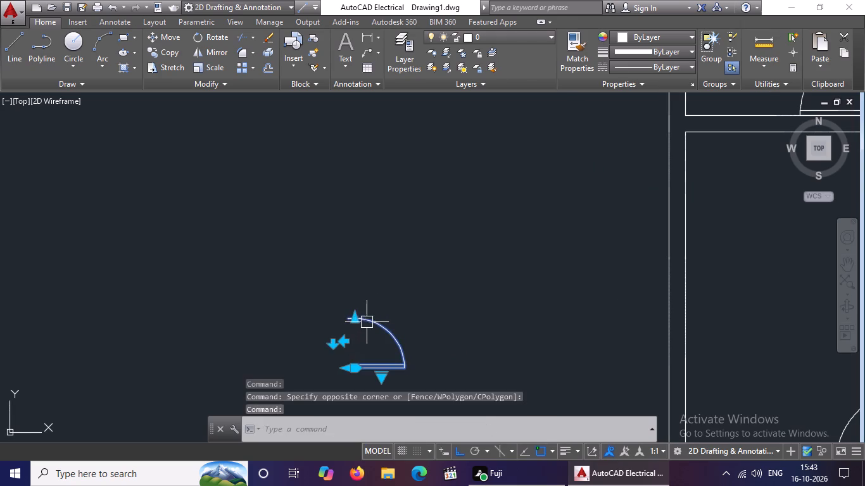
left_click(331, 344)
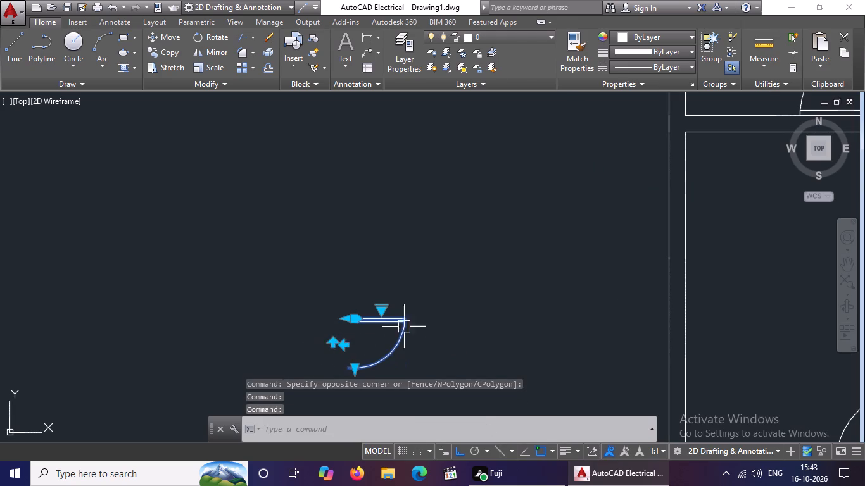
Move the small door by its northwest end, with Ortho off, to the northwest corner of the lower small east room's wall.
scroll(425, 313, "down", 3)
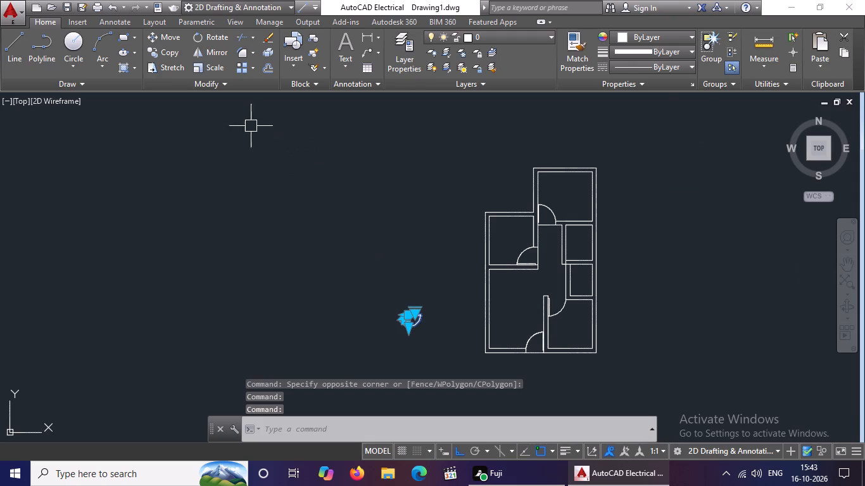
left_click(174, 37)
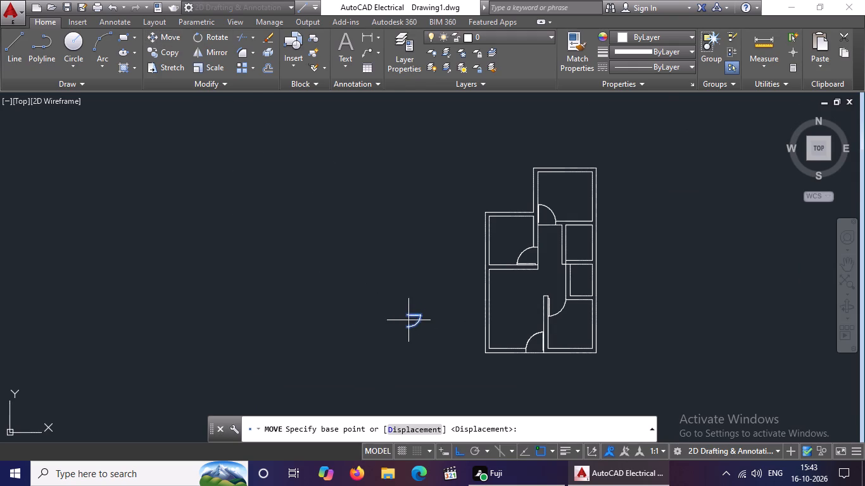
scroll(407, 313, "up", 2)
left_click(405, 321)
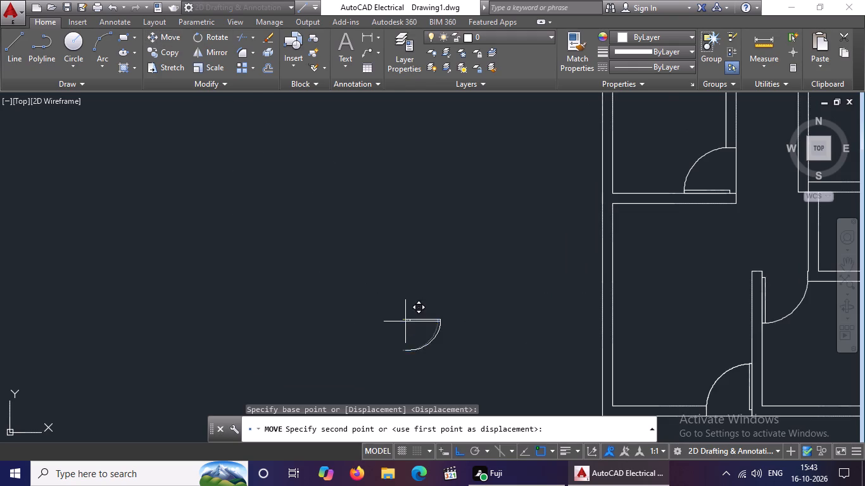
scroll(484, 277, "down", 5)
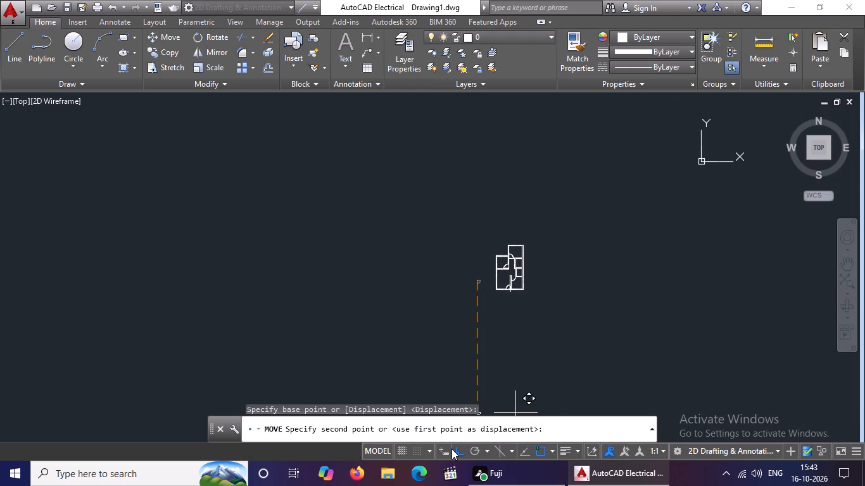
left_click(462, 450)
scroll(510, 271, "up", 6)
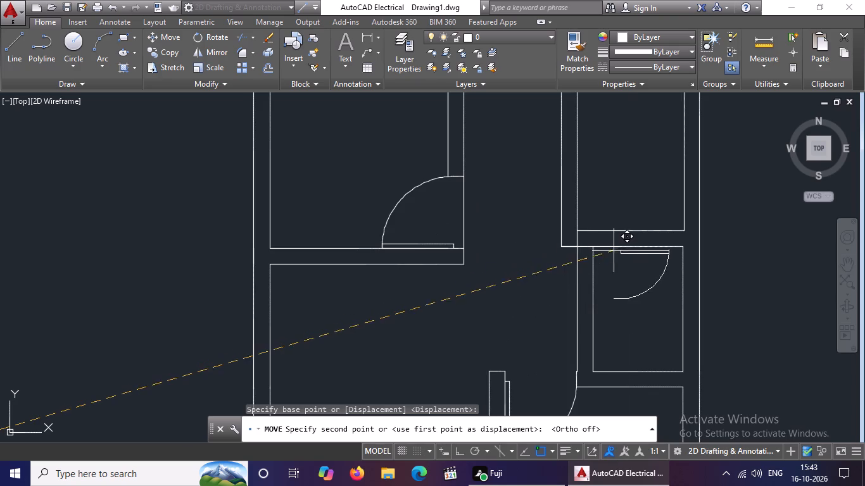
left_click(578, 245)
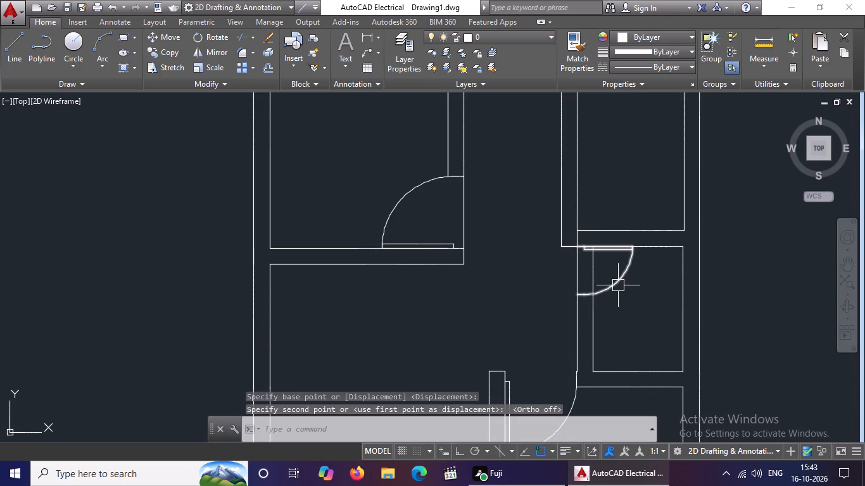
Copy the small door from the lower small room to the northwest wall corner of the upper small east room.
left_click(617, 285)
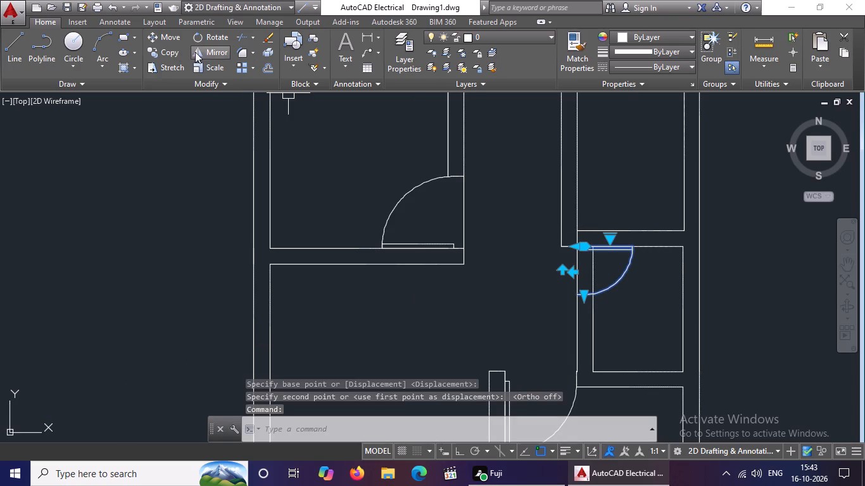
left_click(163, 47)
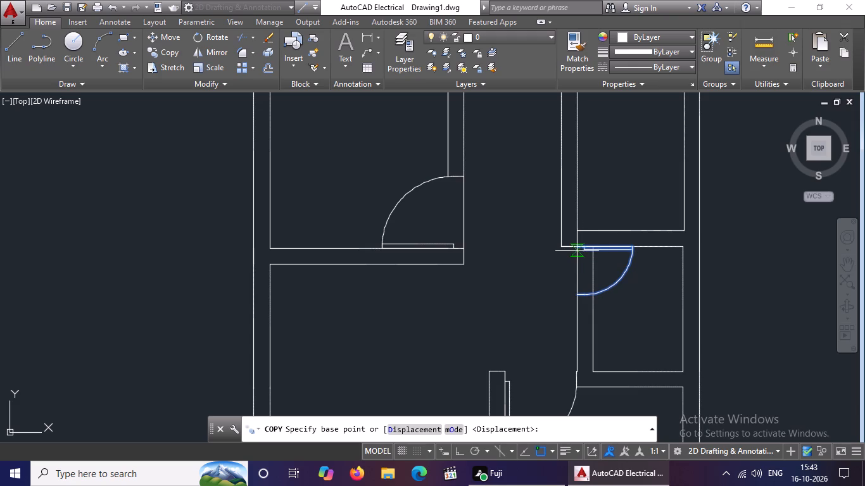
left_click(576, 245)
scroll(578, 228, "down", 3)
scroll(572, 196, "up", 4)
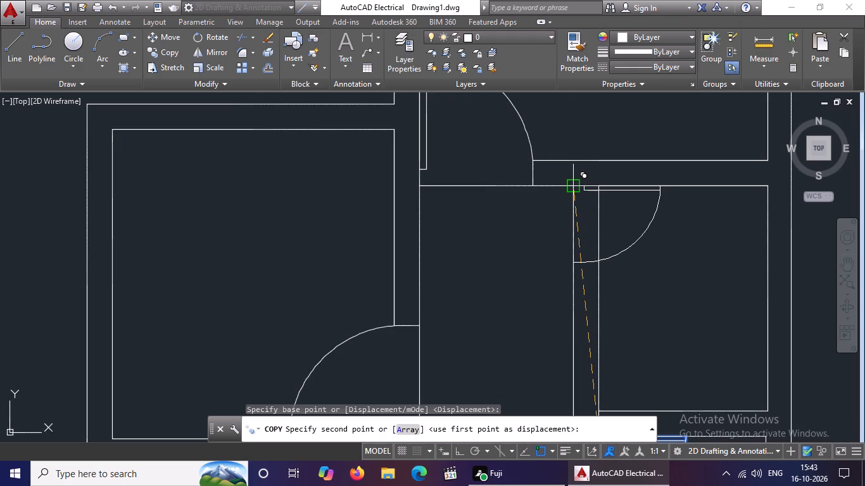
left_click(569, 187)
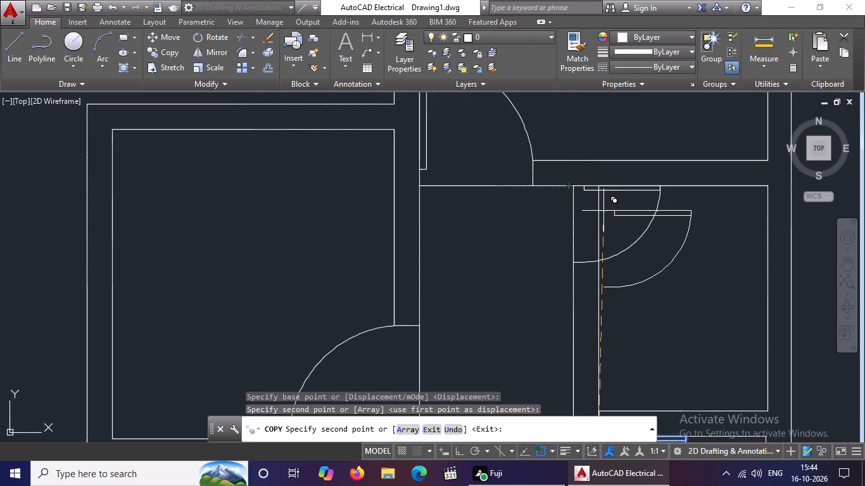
key("Escape")
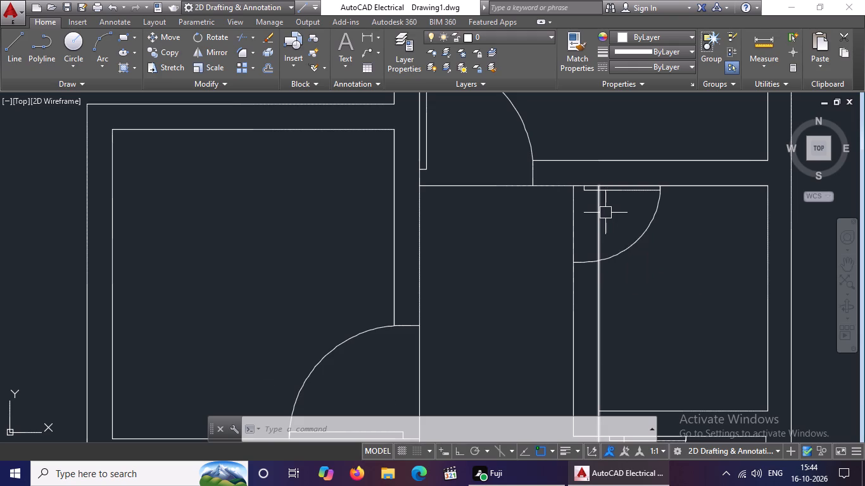
Trim the inner west wall lines of both small east rooms where they cross the new door openings.
scroll(619, 242, "down", 2)
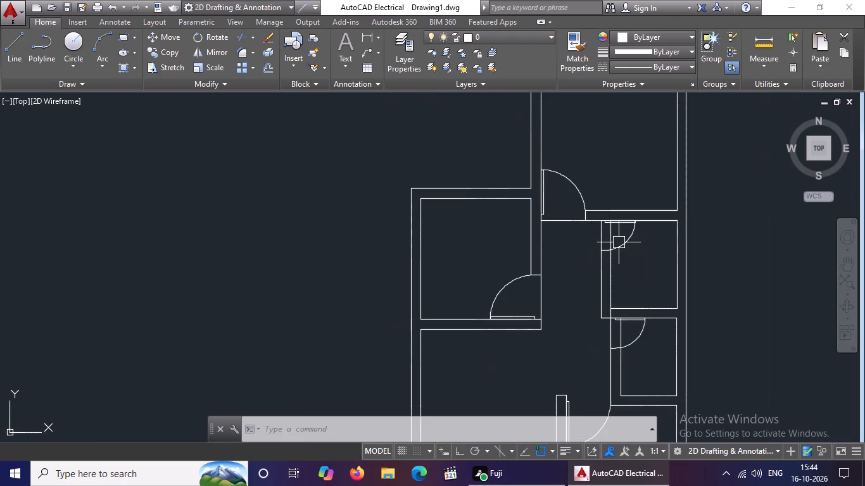
key("Escape")
type("TR")
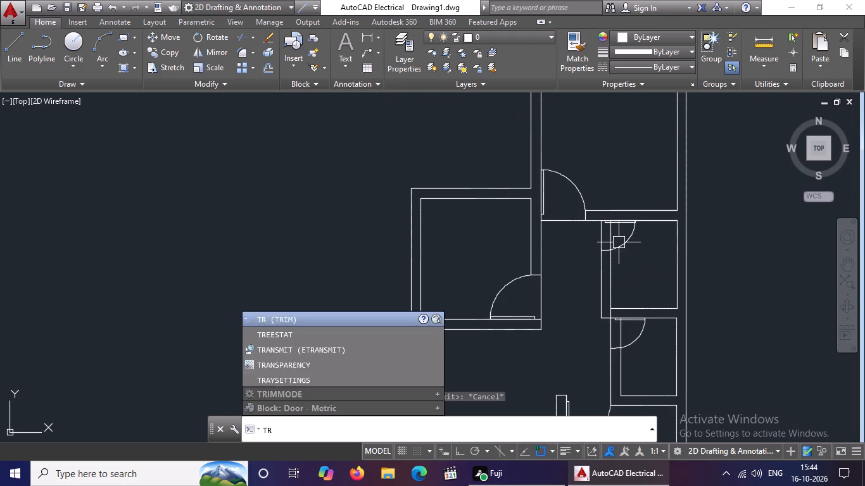
key("Escape")
type("TR")
key("space")
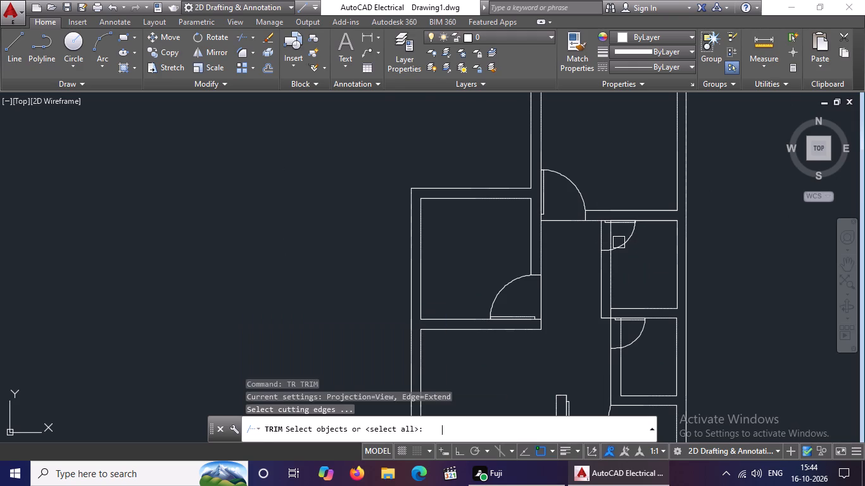
key("space")
scroll(605, 235, "up", 1)
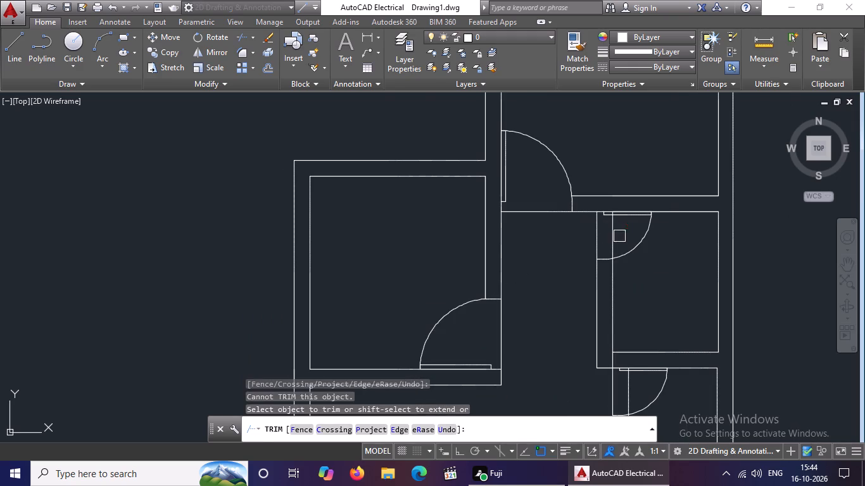
left_click(614, 239)
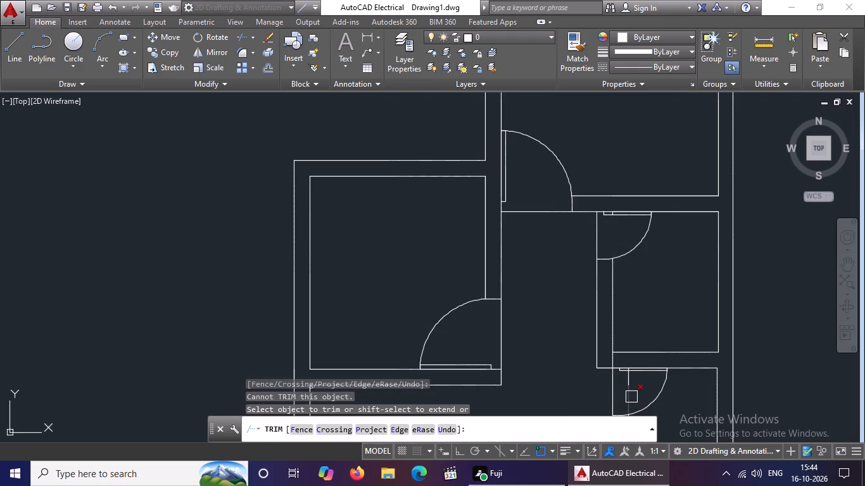
left_click(631, 397)
left_click(631, 388)
scroll(641, 390, "up", 3)
scroll(588, 298, "up", 3)
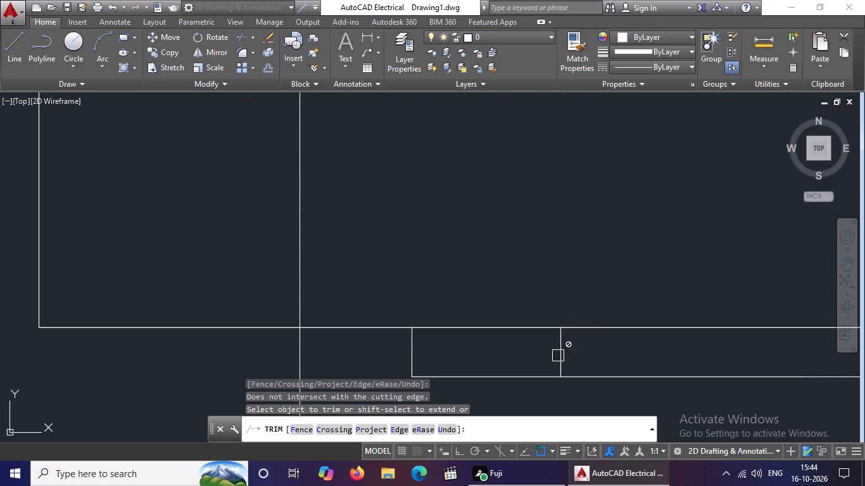
key("Escape")
Erase the short leftover wall-line pieces inside the door leaves of the lower and upper small east rooms.
left_click(561, 349)
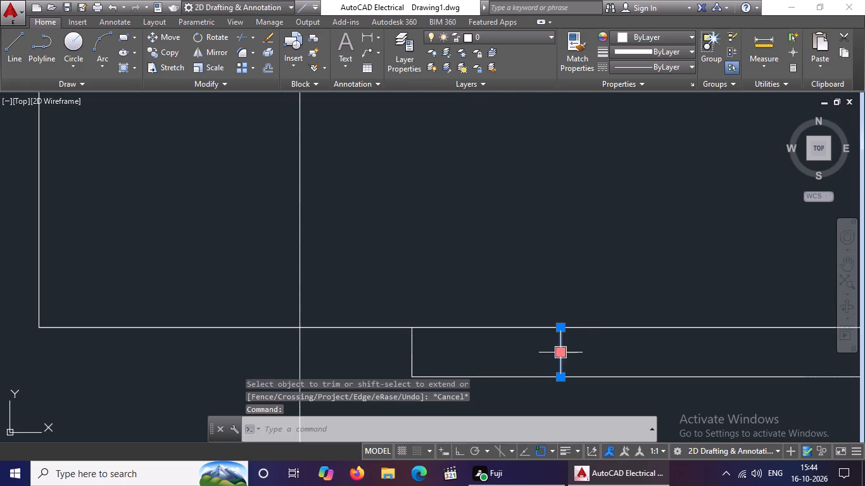
key("Delete")
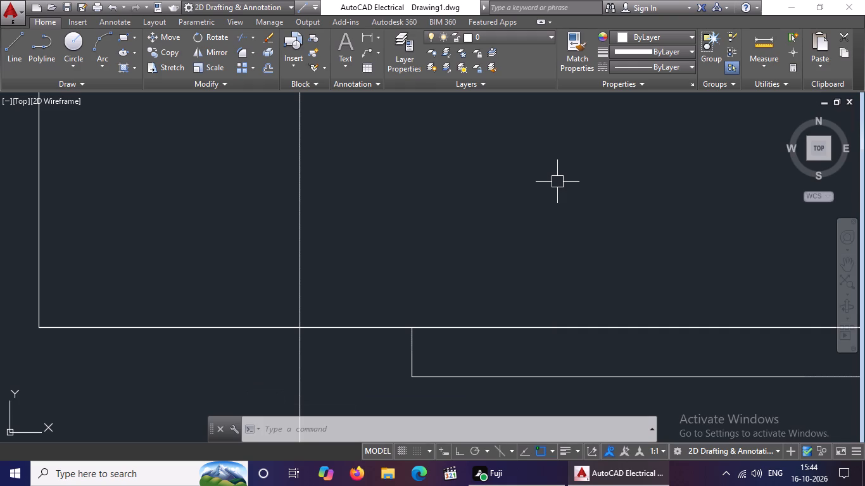
scroll(571, 206, "down", 4)
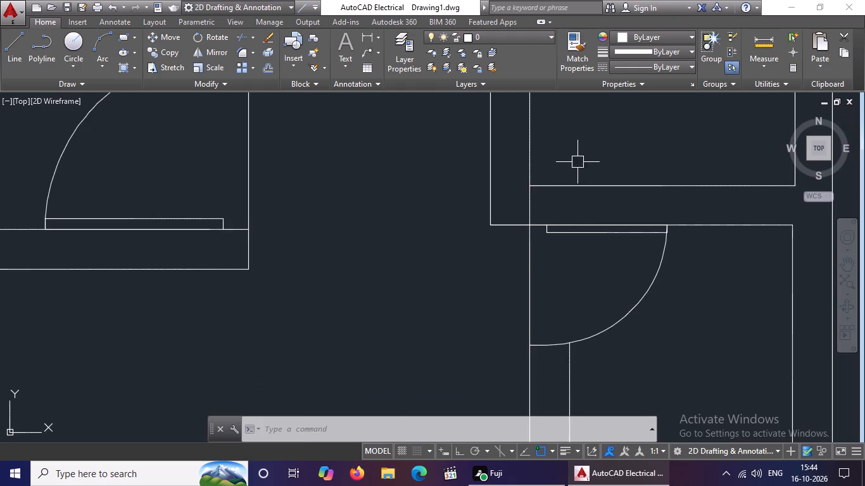
middle_click_drag(582, 159, 586, 247)
scroll(591, 234, "down", 2)
scroll(564, 104, "up", 1)
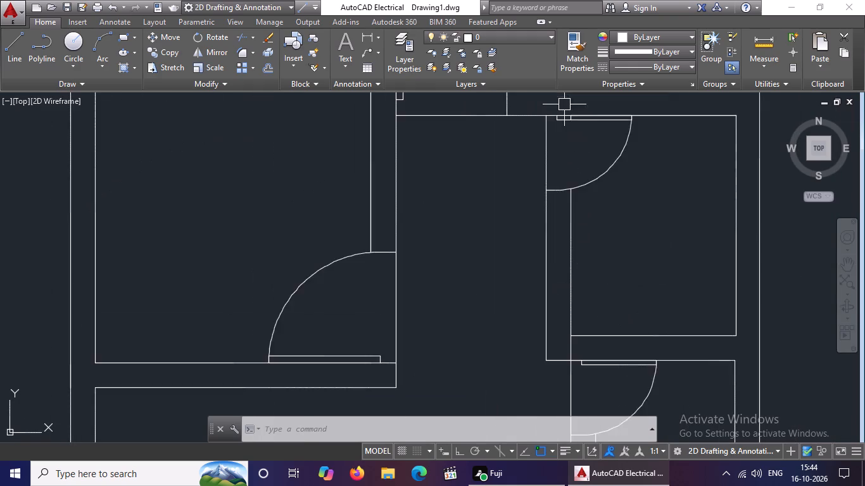
scroll(572, 117, "up", 4)
left_click(556, 124)
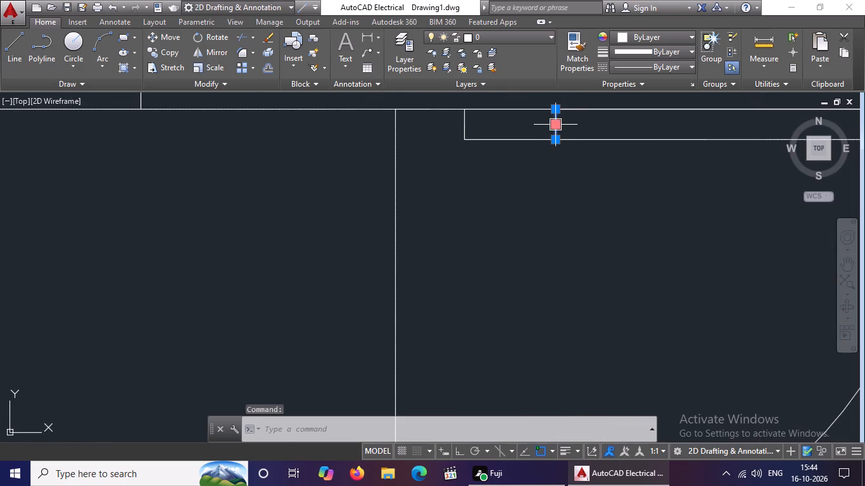
key("Delete")
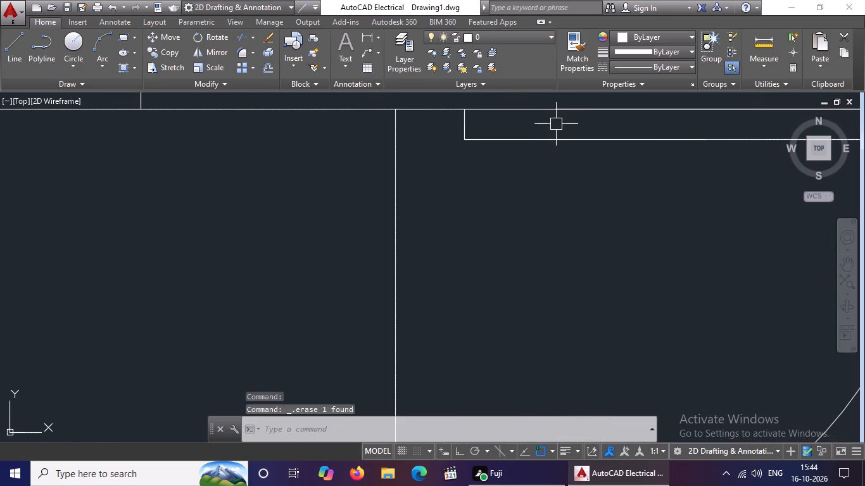
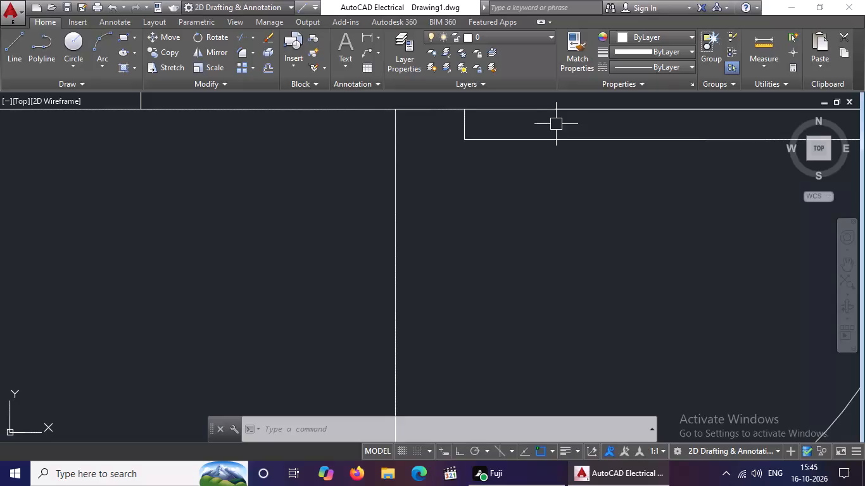
Trim the outer south wall line across the entrance door opening of the large southwest room.
scroll(678, 192, "down", 6)
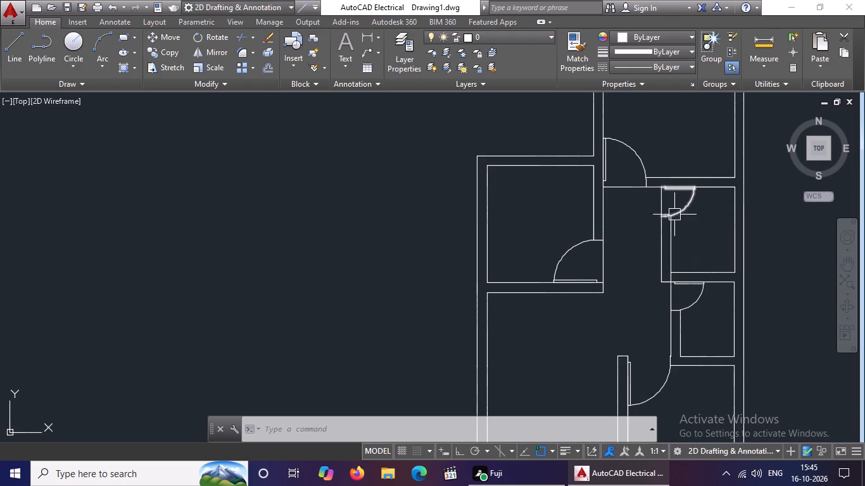
key("Escape")
type("TR")
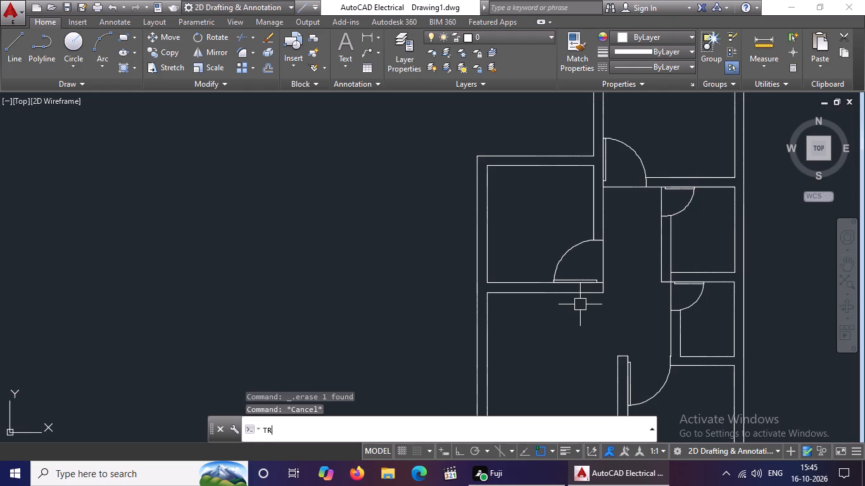
key("space")
key("space")
scroll(579, 306, "down", 2)
scroll(586, 389, "up", 2)
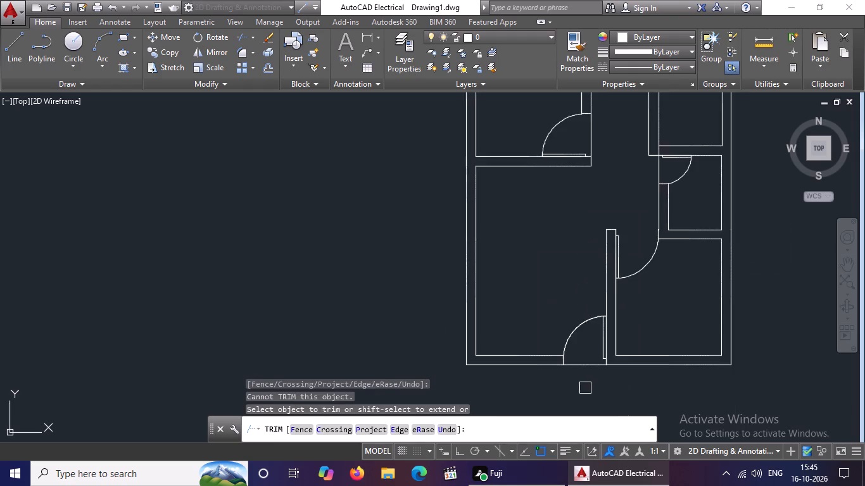
scroll(576, 371, "up", 3)
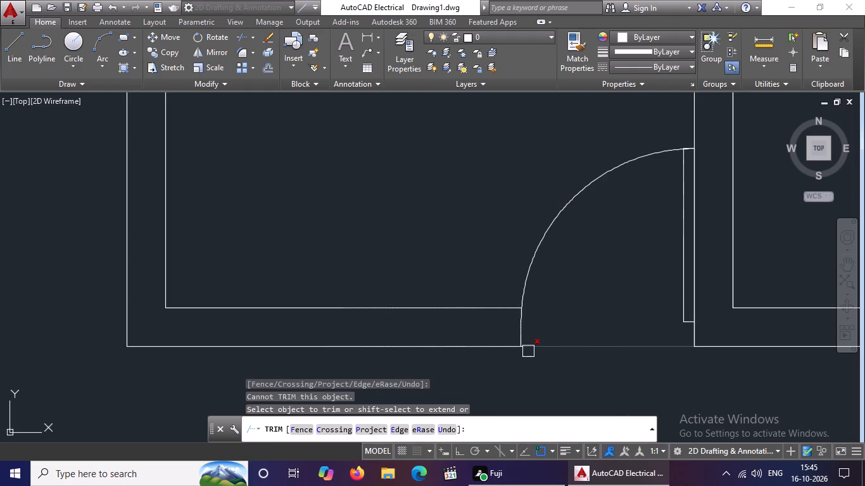
scroll(527, 344, "up", 3)
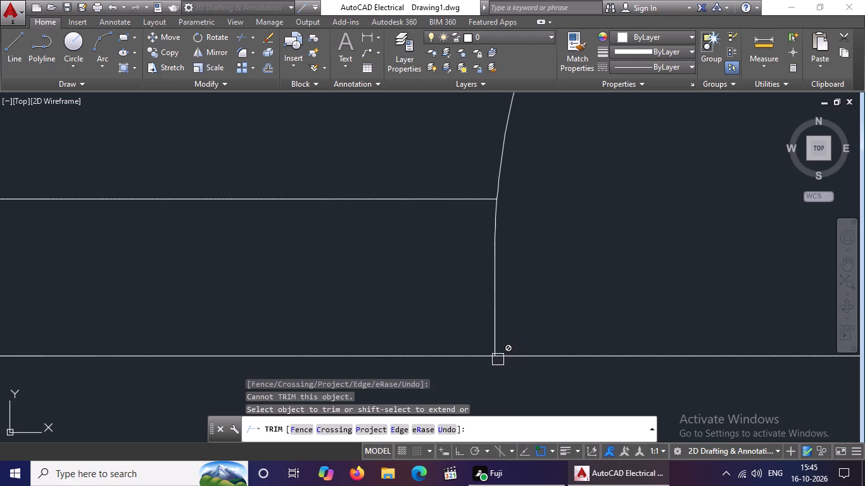
left_click(502, 356)
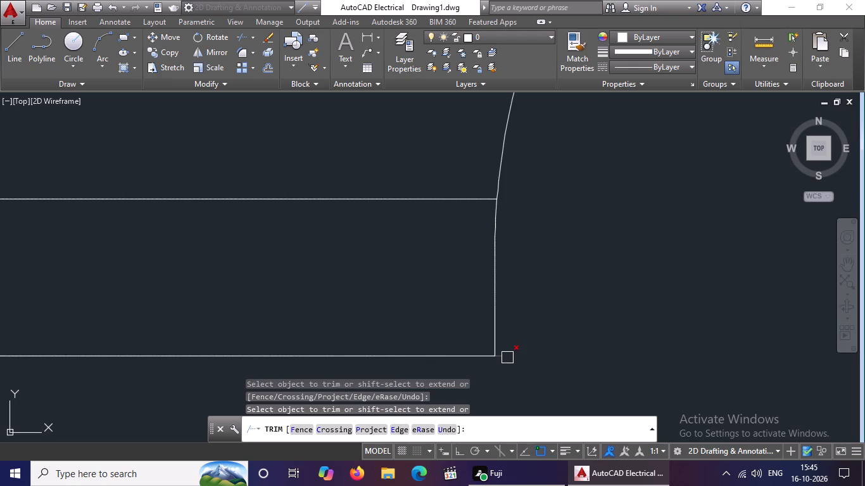
left_click(507, 358)
scroll(560, 347, "down", 5)
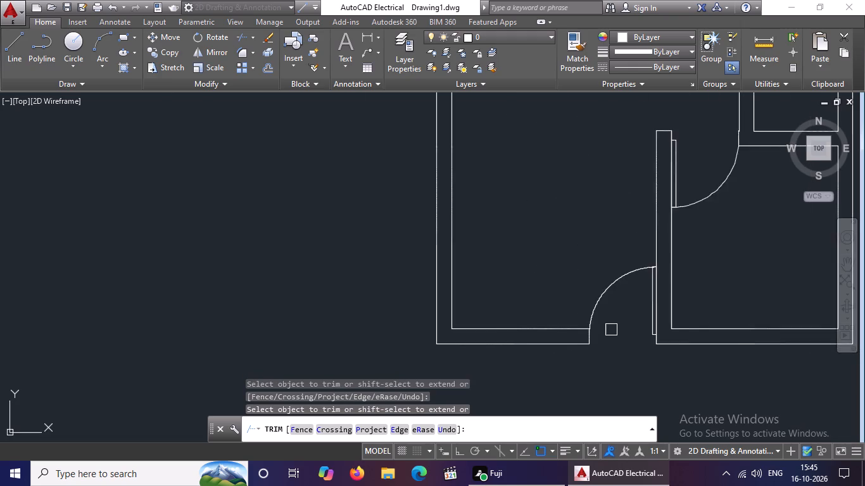
Trim the corridor-side wall line across the door opening of the west room.
scroll(612, 328, "down", 1)
middle_click_drag(599, 253, 582, 327)
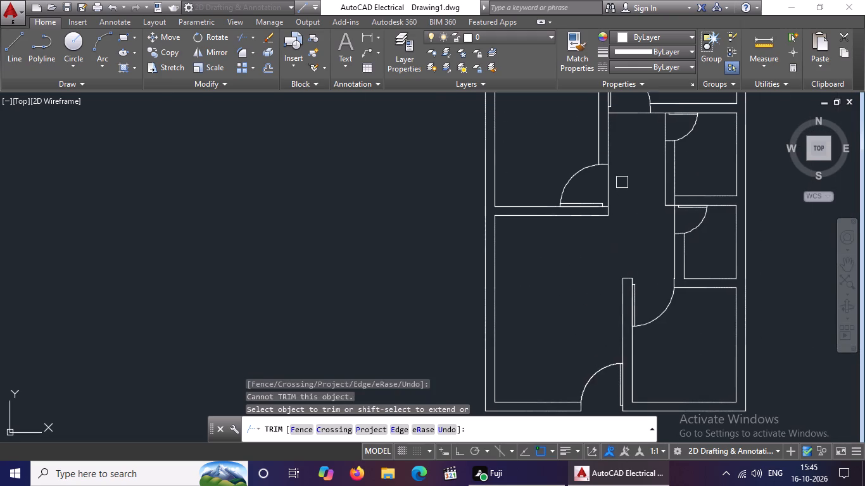
scroll(622, 182, "up", 2)
scroll(585, 236, "up", 2)
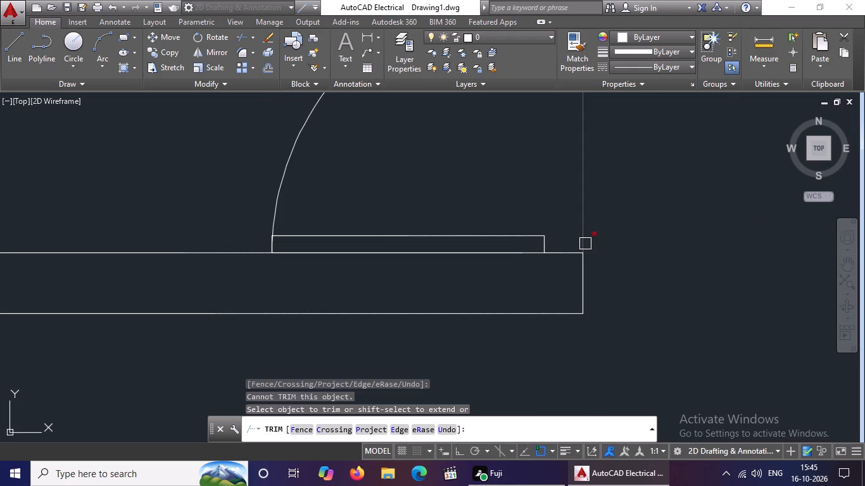
left_click(584, 244)
scroll(628, 232, "down", 3)
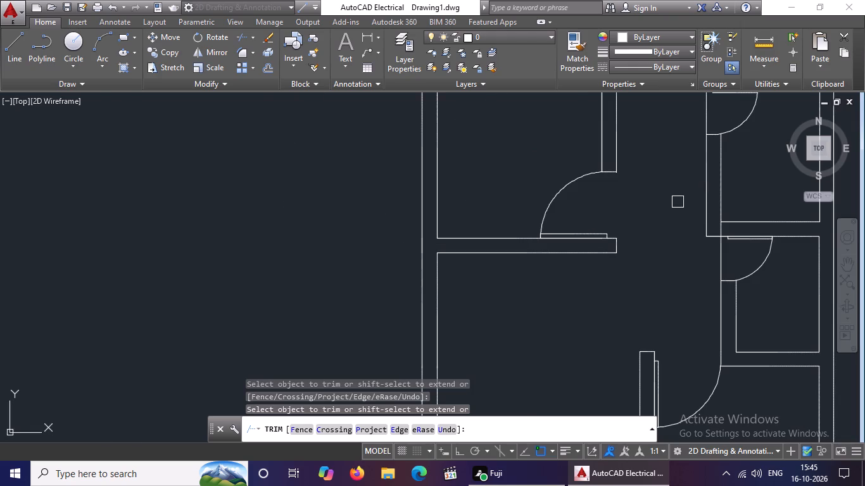
Trim the remaining corridor-side wall line across the door opening of the lower small east room.
scroll(676, 201, "down", 1)
scroll(711, 238, "up", 2)
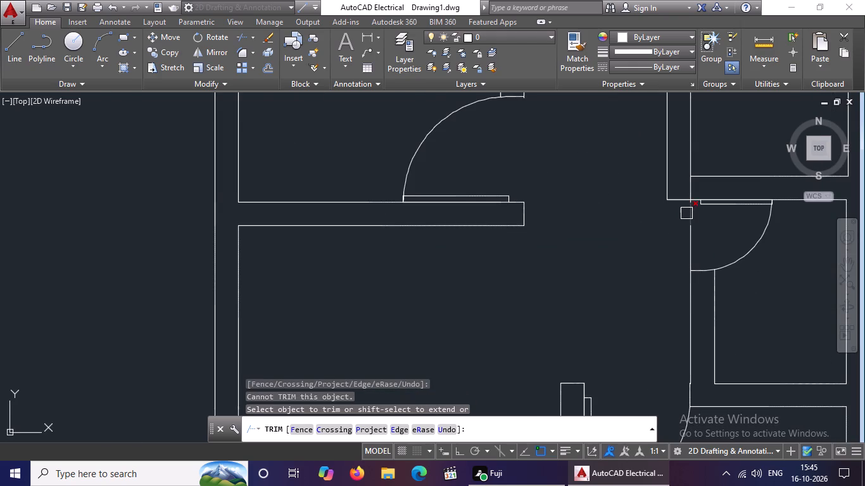
scroll(689, 208, "up", 3)
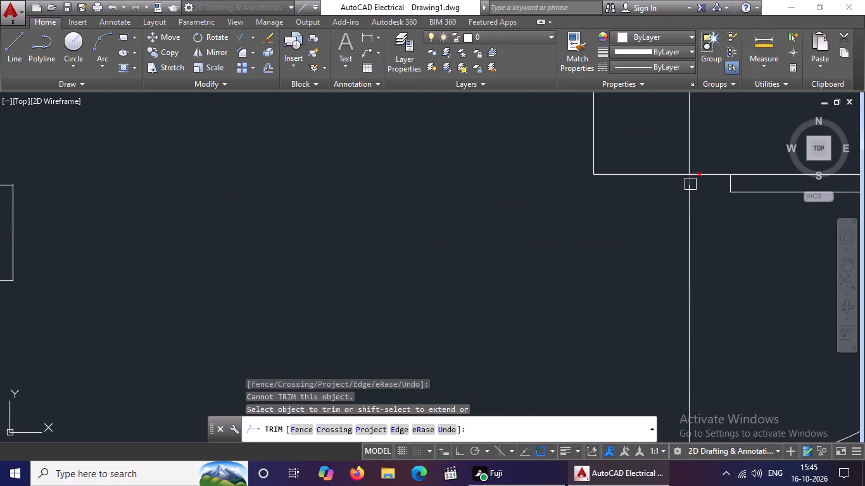
left_click(690, 184)
scroll(688, 256, "down", 2)
left_click(688, 256)
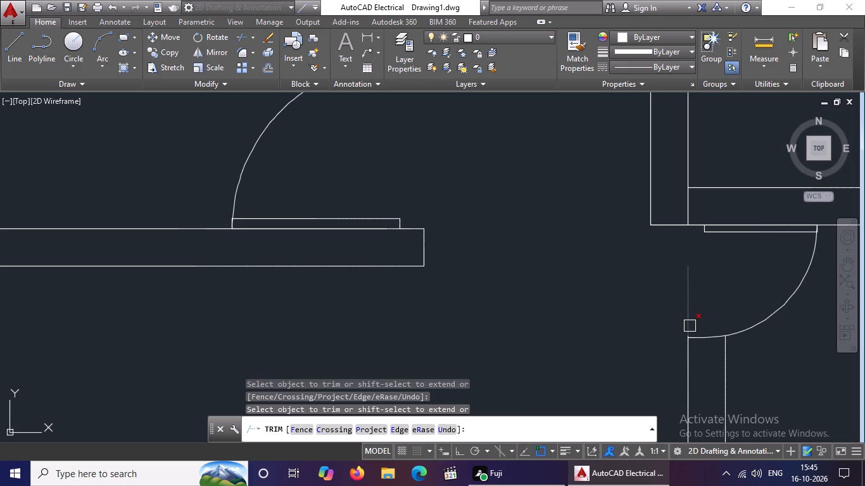
left_click(688, 325)
scroll(696, 310, "down", 3)
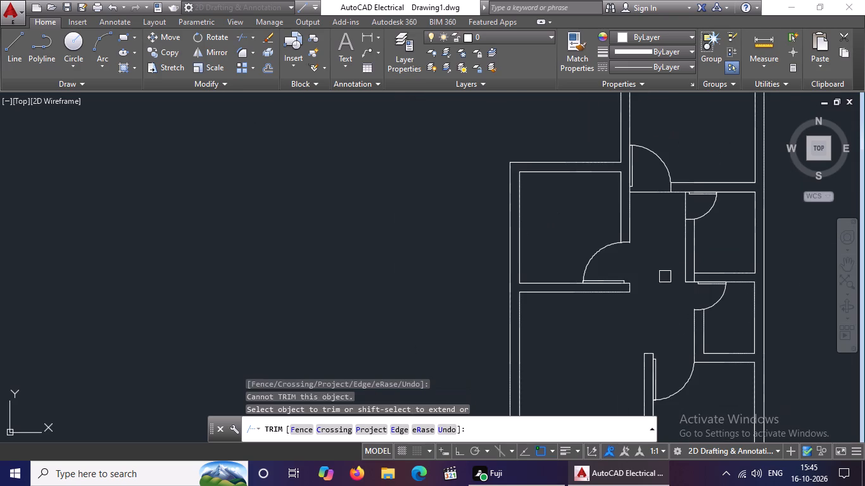
Trim the corridor-side wall line across the north room's door opening, including the short stub past the door arc.
scroll(652, 184, "up", 4)
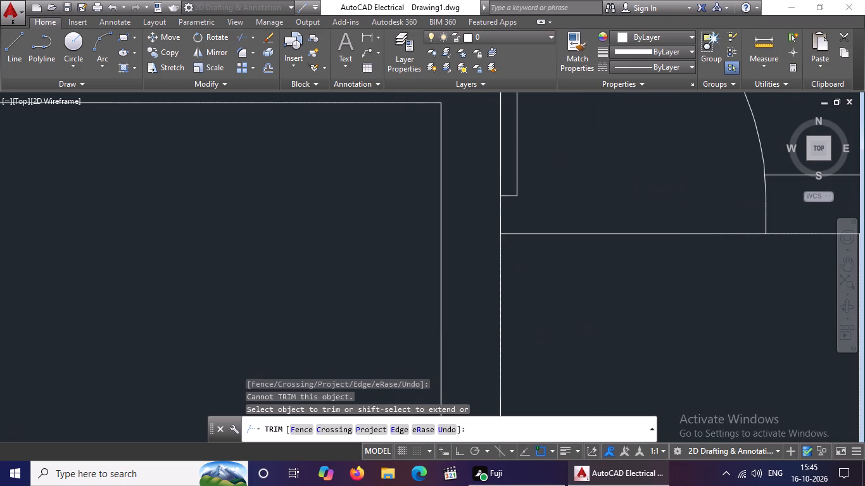
left_click(541, 230)
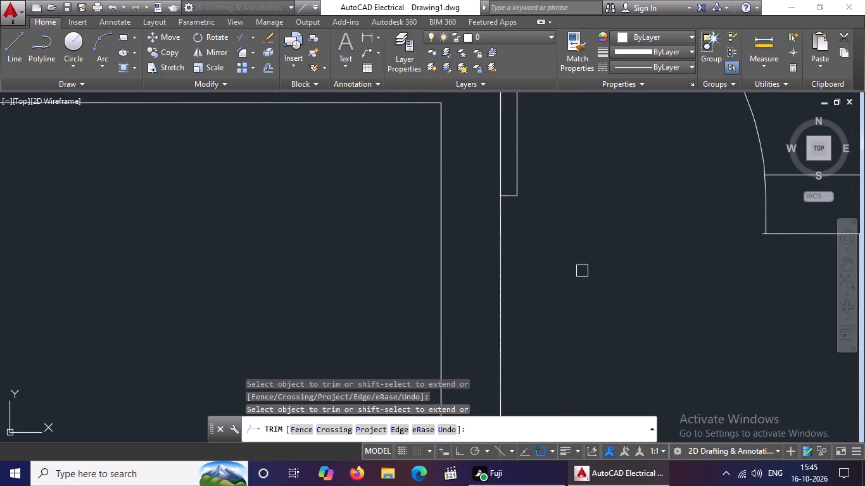
scroll(756, 236, "up", 3)
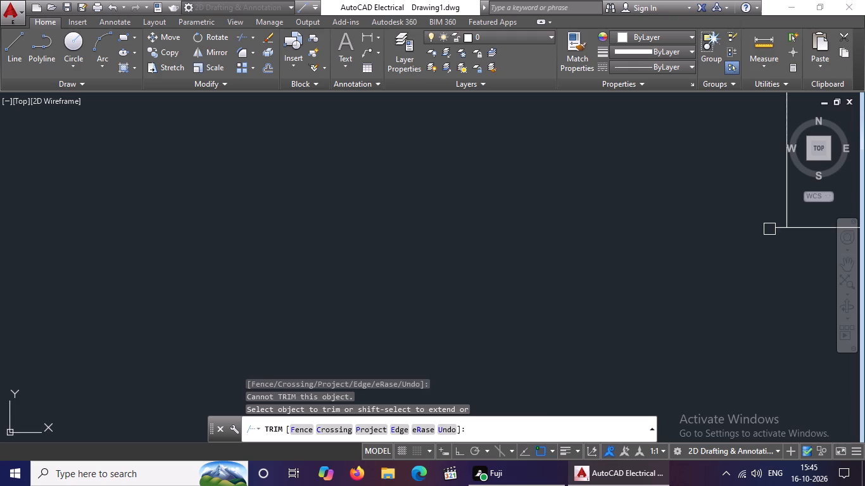
left_click(776, 228)
scroll(776, 228, "down", 5)
Trim the corridor-side west wall line across the upper small east room's door opening and finish trimming.
middle_click_drag(781, 315, 716, 298)
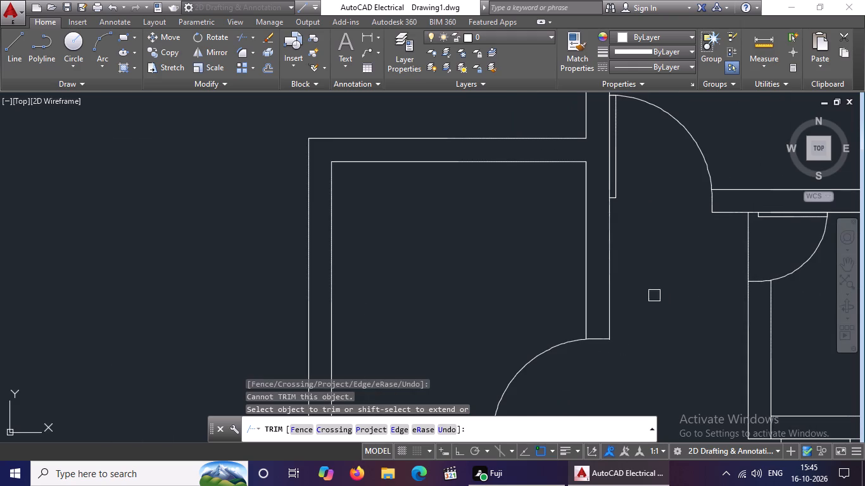
left_click(749, 270)
scroll(765, 262, "down", 2)
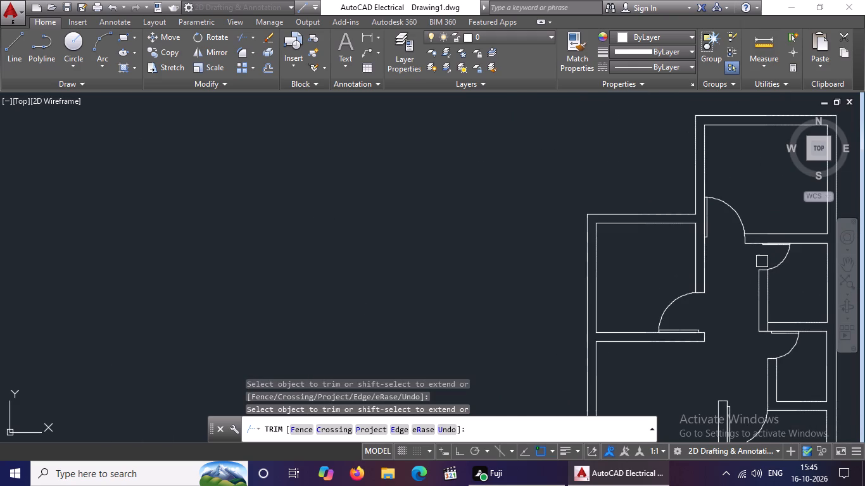
middle_click_drag(761, 261, 668, 278)
scroll(662, 272, "down", 1)
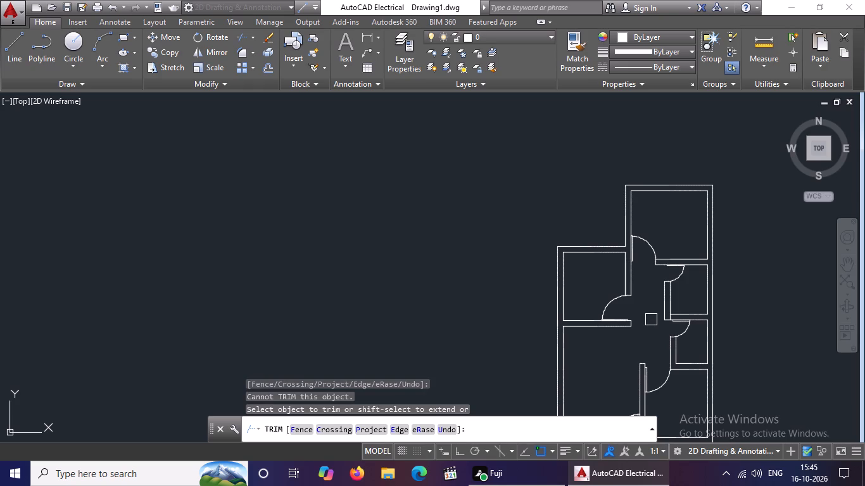
scroll(652, 318, "down", 2)
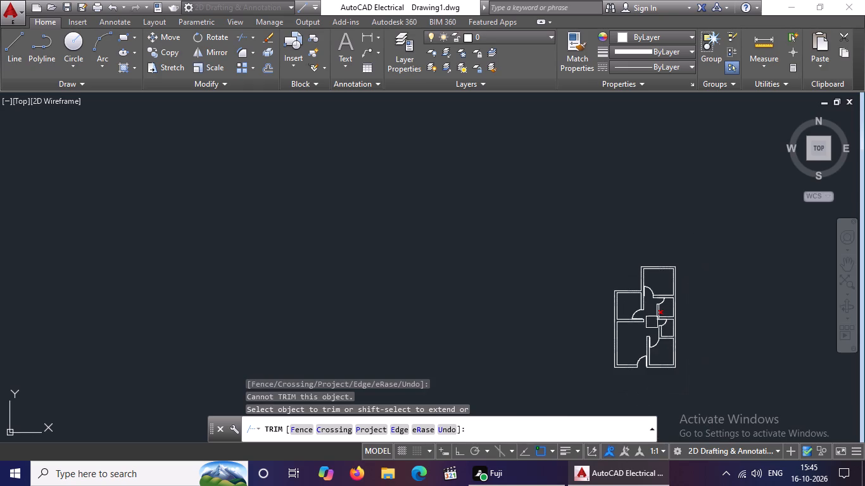
scroll(651, 322, "up", 3)
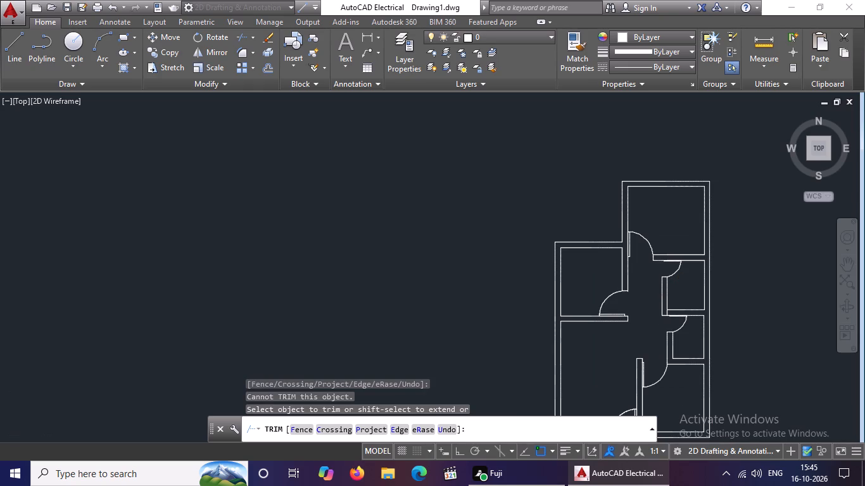
key("Escape")
Flip the upper small east room's door so its leaf lies on the south side of the swing.
left_click(672, 262)
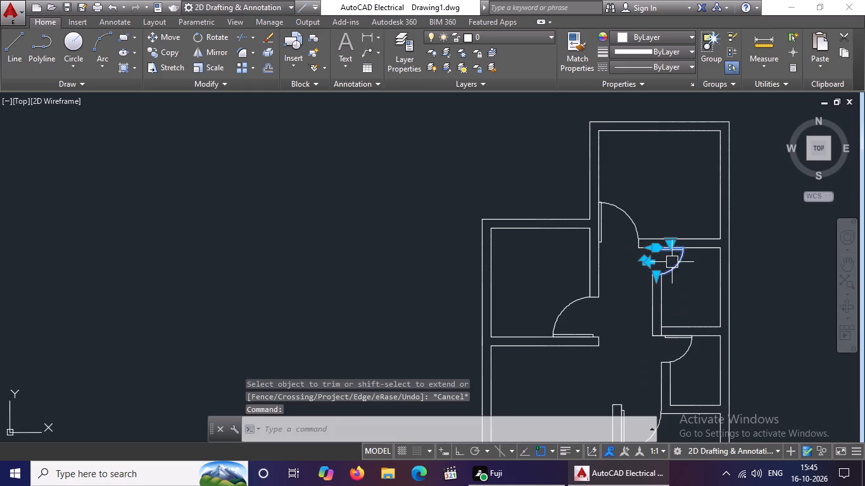
scroll(650, 272, "up", 2)
left_click(631, 244)
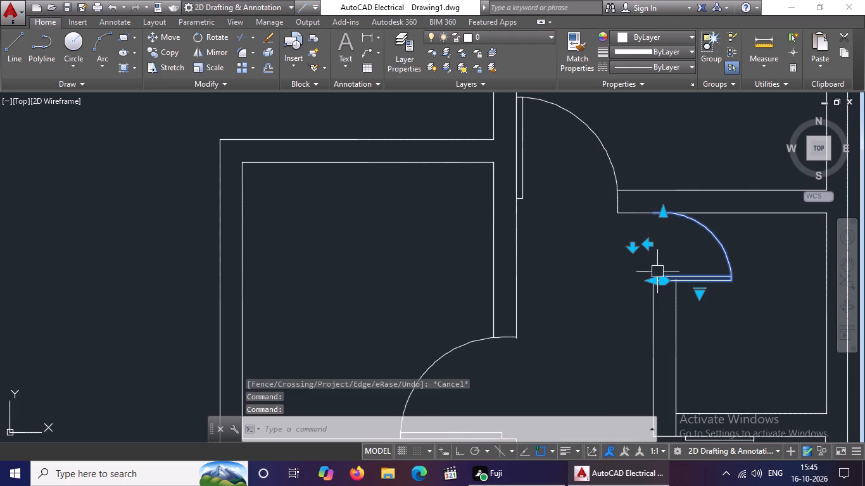
Move the flipped door straight south by its leaf-side wall end, with Ortho on, to the upper small east room's southwest wall corner.
scroll(704, 296, "down", 2)
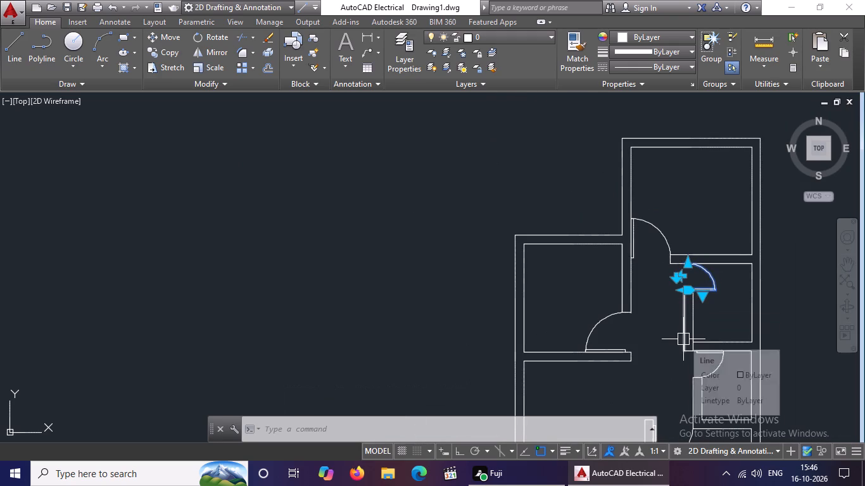
scroll(717, 328, "down", 1)
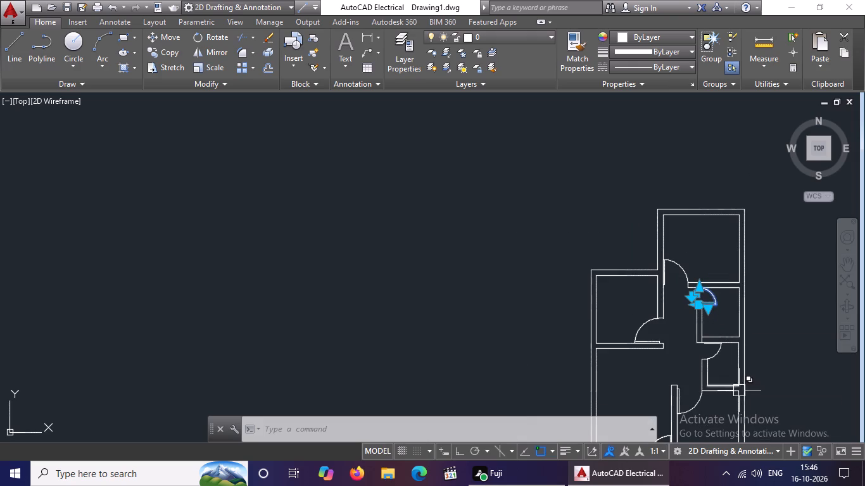
scroll(704, 306, "up", 3)
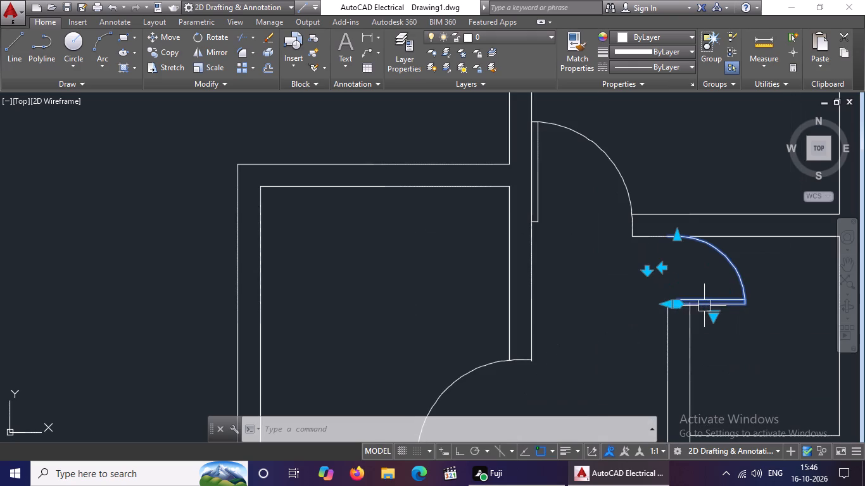
scroll(672, 306, "up", 1)
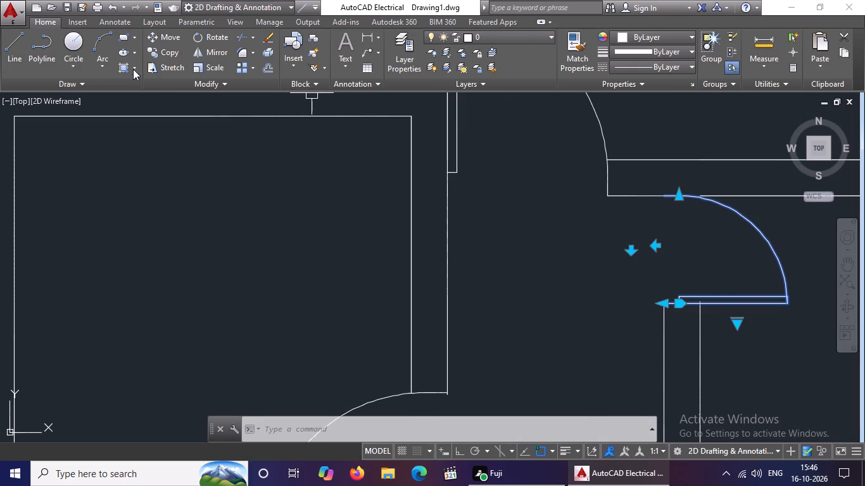
left_click(152, 30)
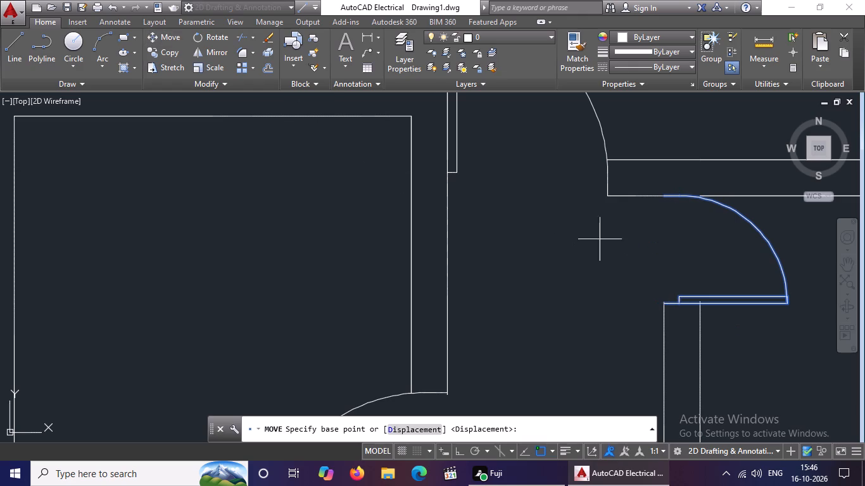
left_click(664, 301)
scroll(674, 297, "down", 4)
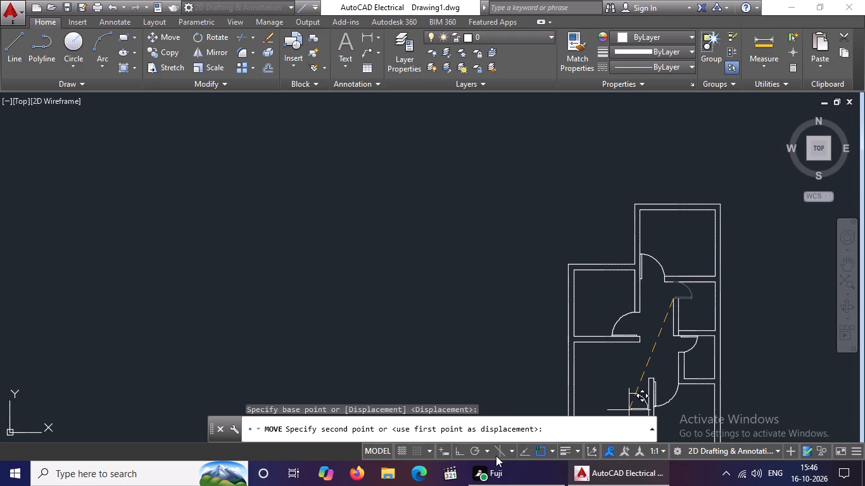
left_click(455, 450)
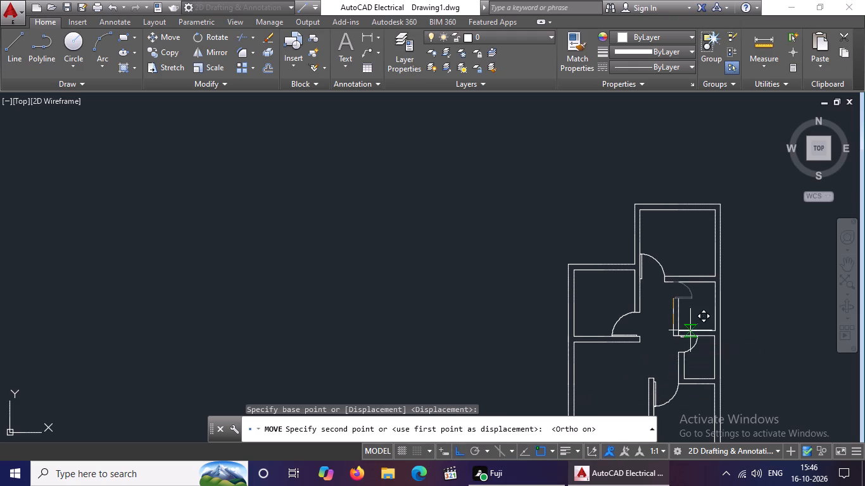
scroll(691, 330, "up", 4)
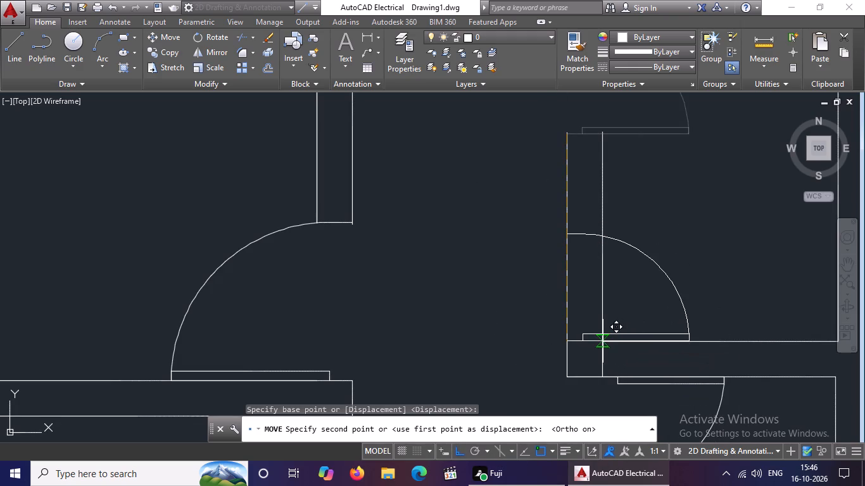
left_click(565, 342)
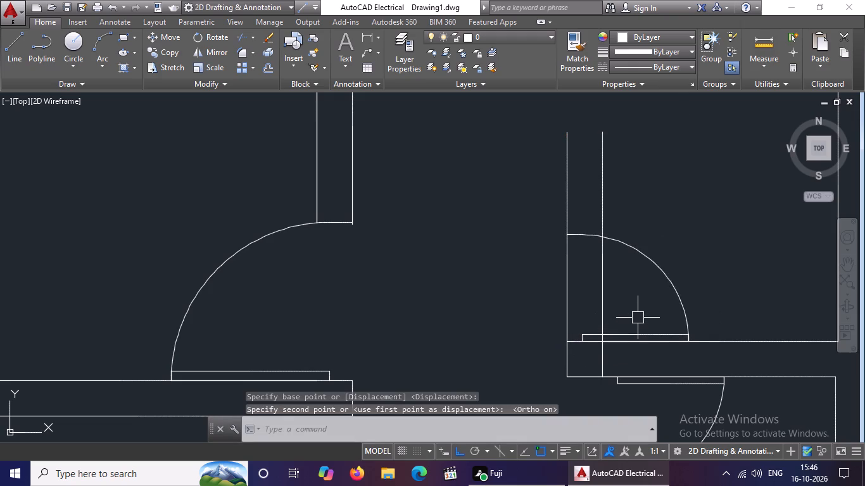
Extend both west wall lines of the upper small east room north to meet the room's north wall lines.
middle_click_drag(724, 235, 712, 278)
scroll(711, 276, "down", 2)
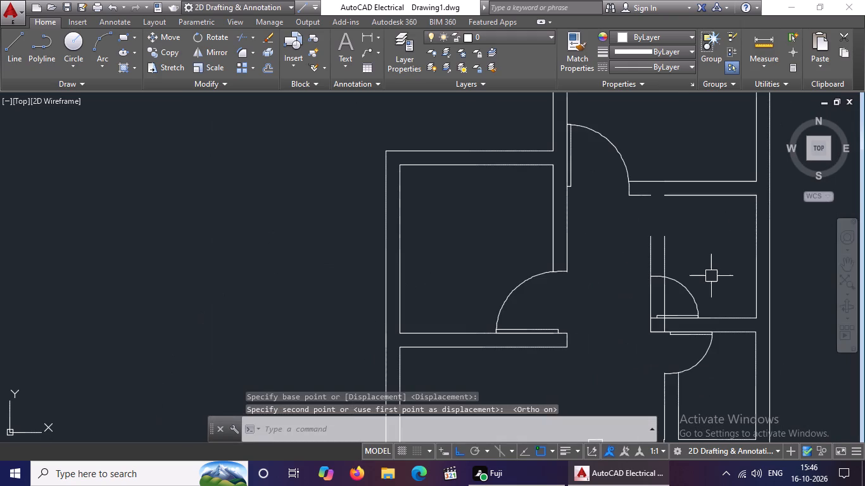
key("Escape")
type("EX")
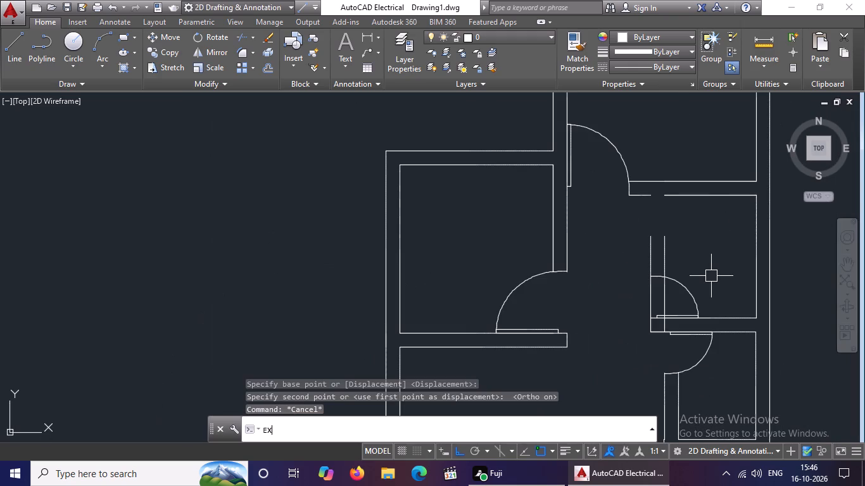
key("space")
key("space")
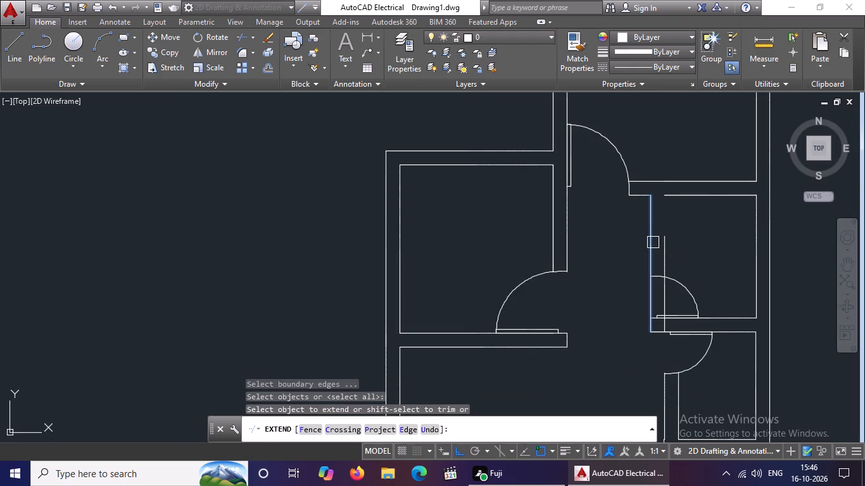
left_click(653, 243)
left_click(670, 248)
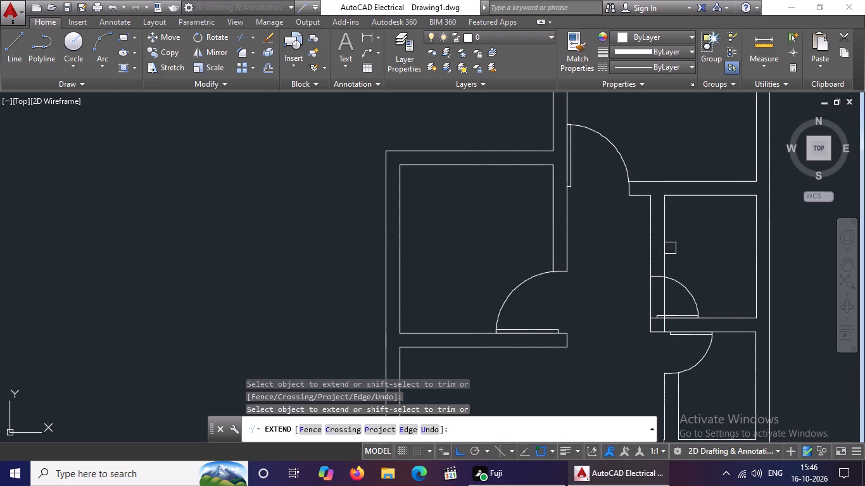
scroll(754, 247, "down", 3)
key("Escape")
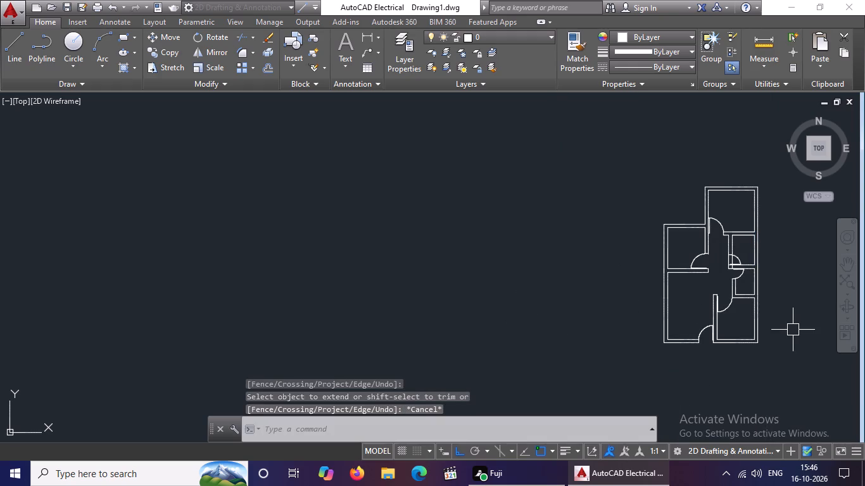
Trim the inner and outer west wall lines across the upper small east room's relocated door opening.
type("TR")
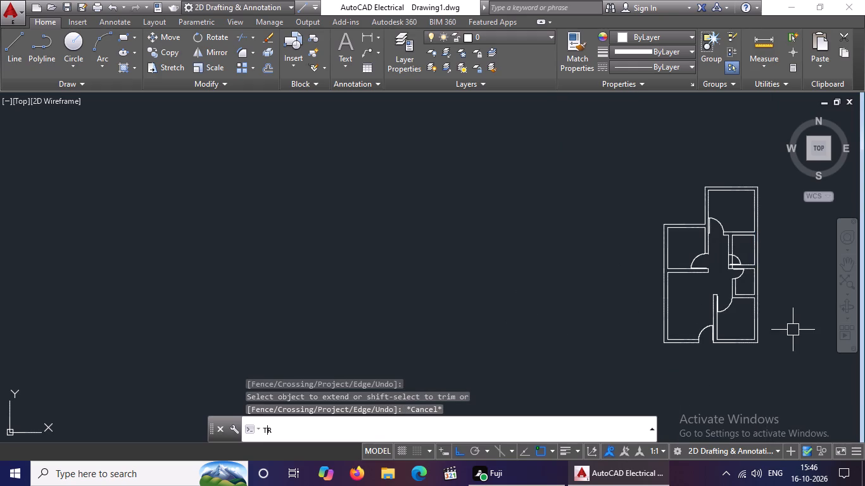
key("space")
key("space")
scroll(736, 251, "up", 6)
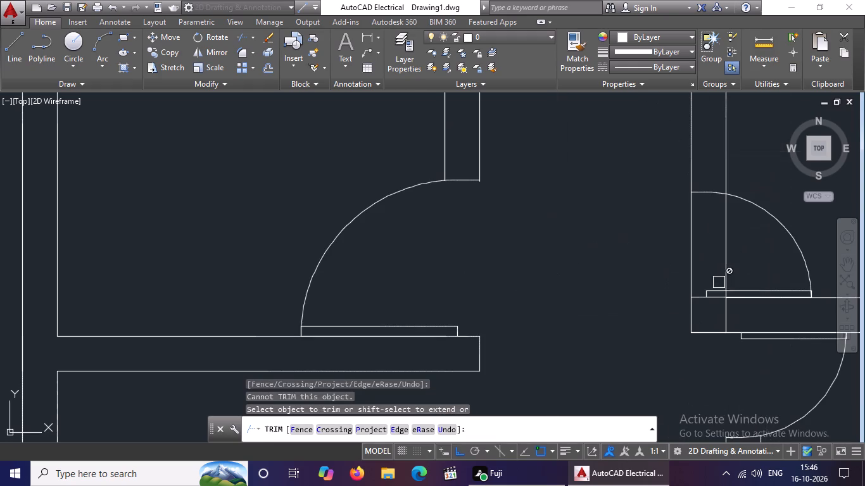
left_click(723, 272)
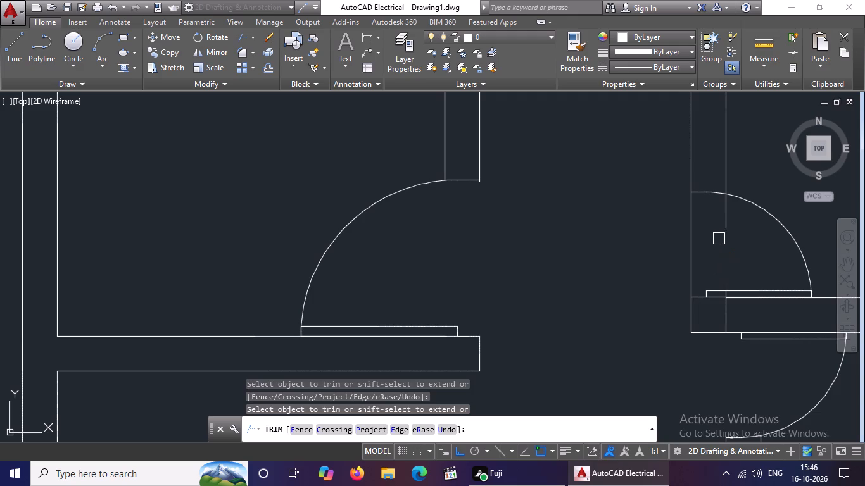
left_click(728, 208)
left_click(691, 208)
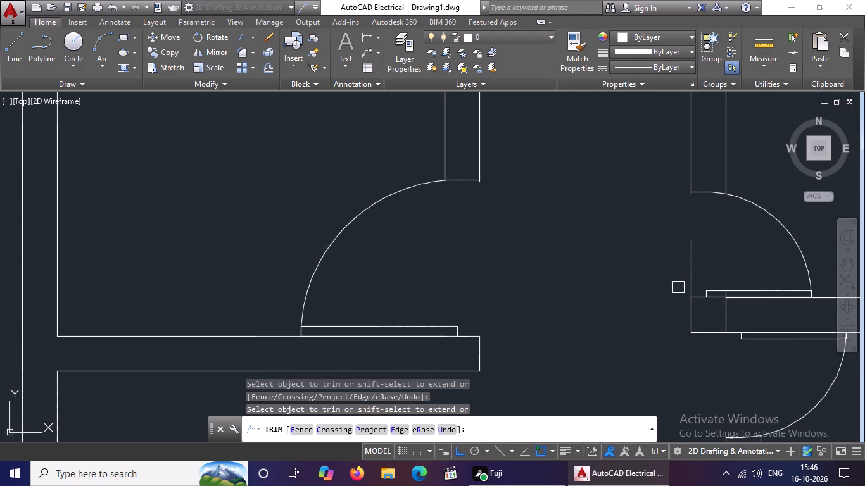
left_click(692, 284)
Trim the leftover wall line pieces crossing the upper small east room's door leaf and the wall end below it.
scroll(748, 294, "up", 3)
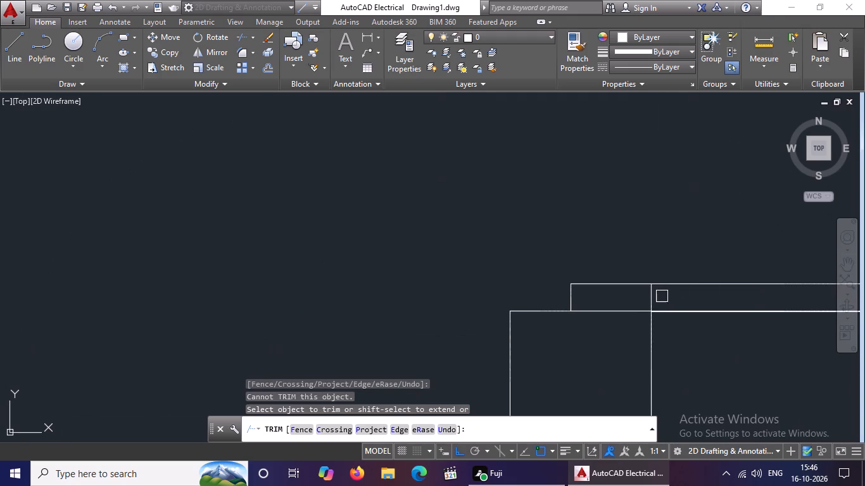
left_click(653, 299)
scroll(683, 281, "down", 4)
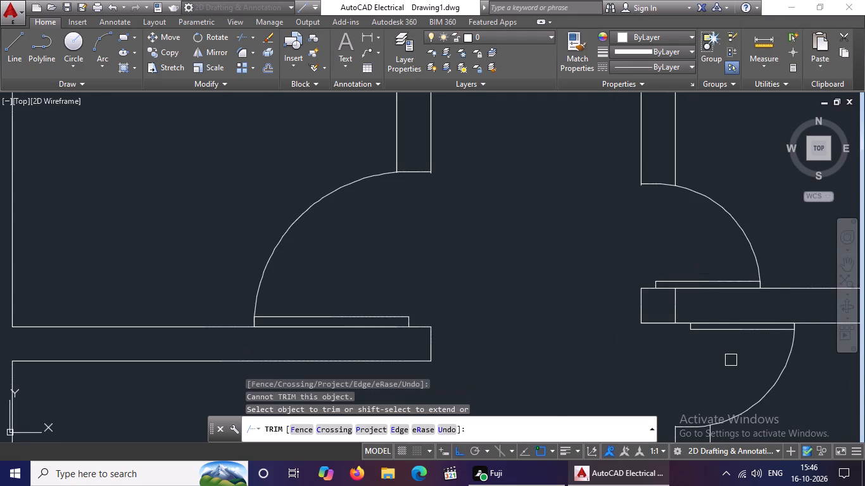
scroll(731, 361, "down", 3)
scroll(736, 349, "up", 4)
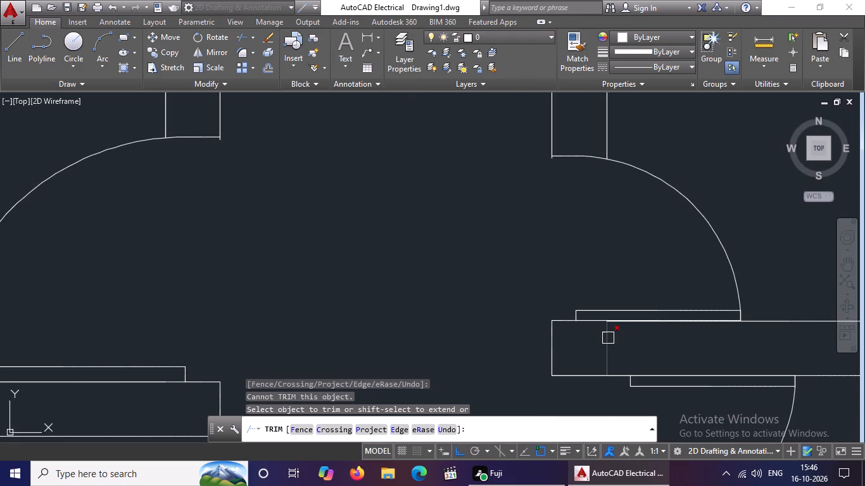
left_click(609, 338)
scroll(651, 328, "down", 7)
scroll(662, 360, "up", 3)
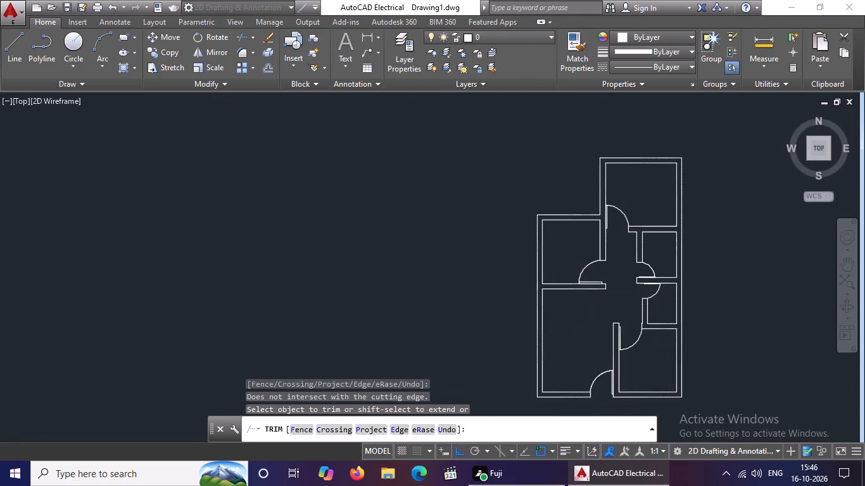
scroll(602, 281, "down", 1)
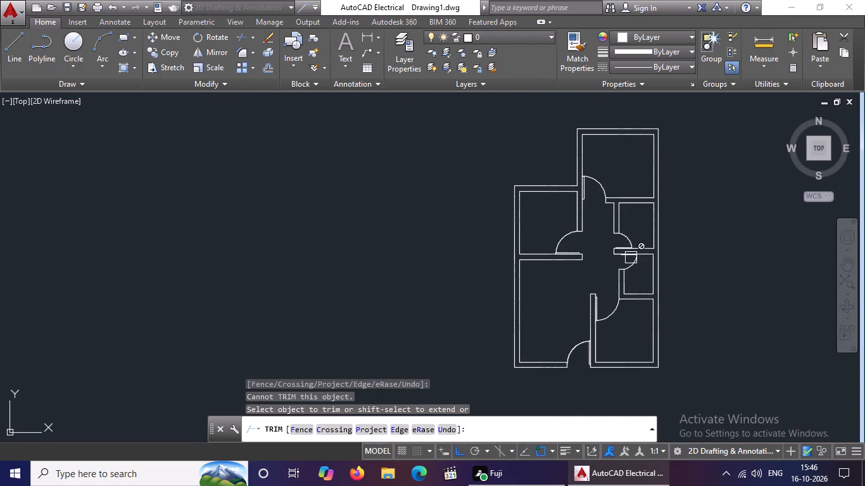
key("Escape")
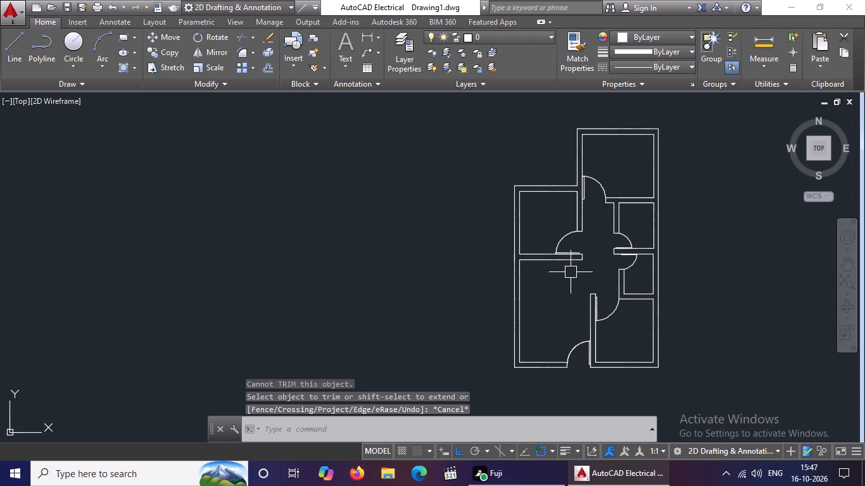
scroll(568, 284, "up", 1)
scroll(572, 282, "down", 1)
key("Escape")
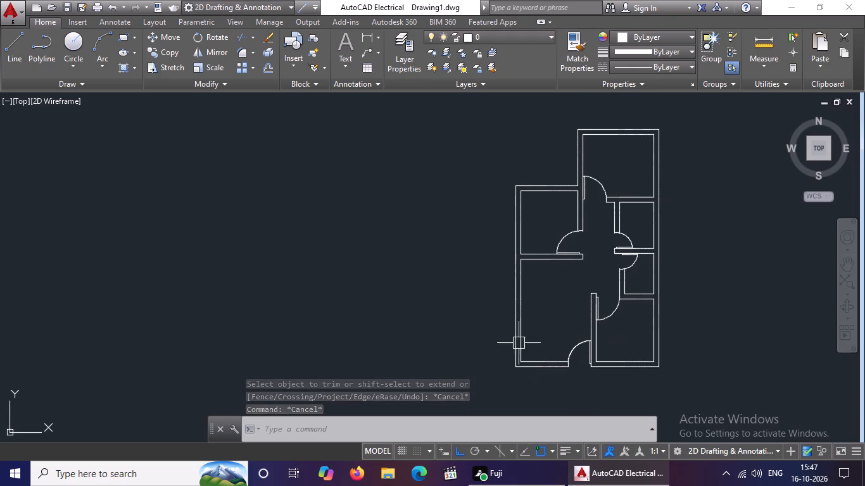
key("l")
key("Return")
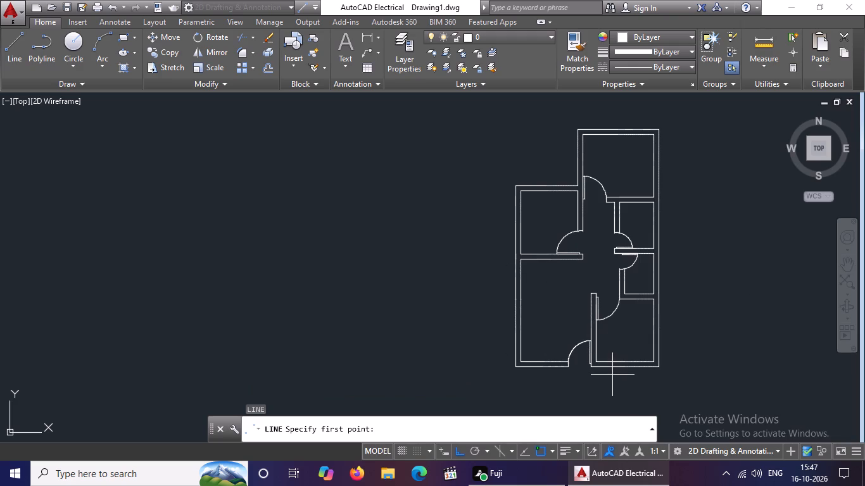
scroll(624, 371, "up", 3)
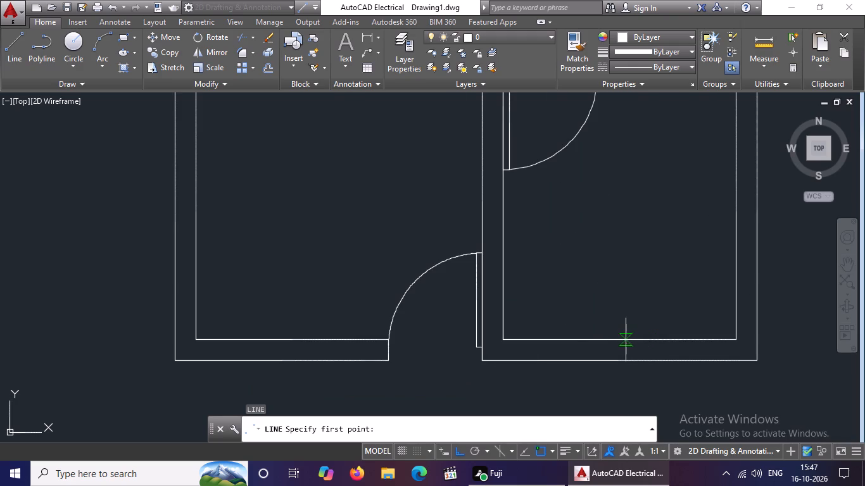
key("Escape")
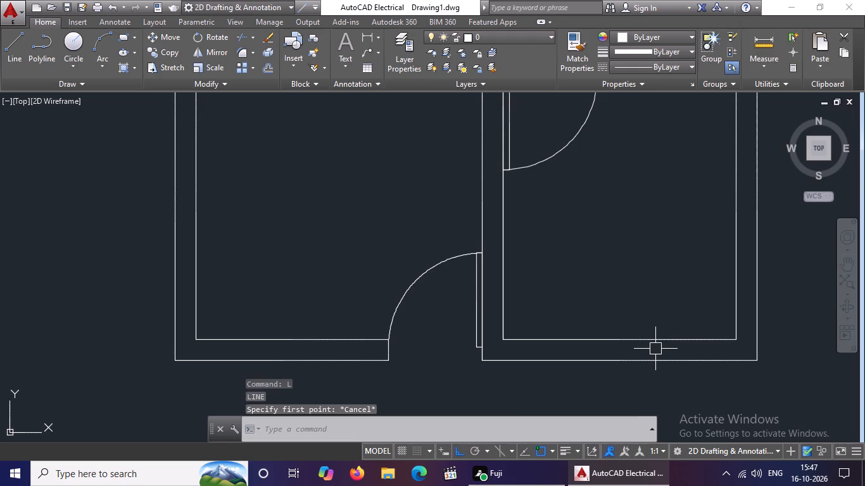
Clear all object snap modes and enable only Endpoint, Midpoint and Center.
type("OS")
key("space")
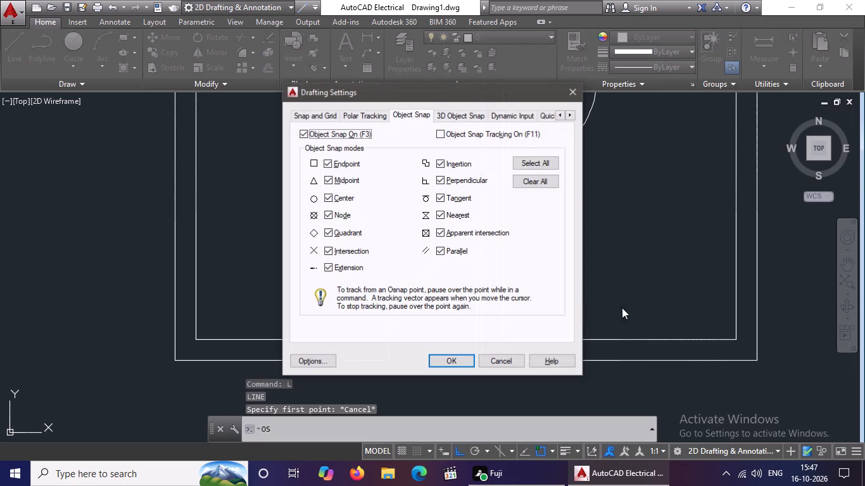
left_click(529, 181)
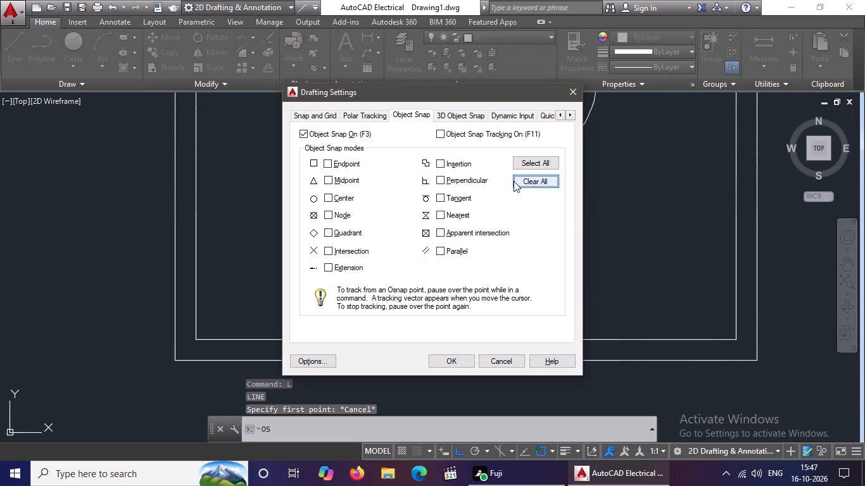
left_click(341, 184)
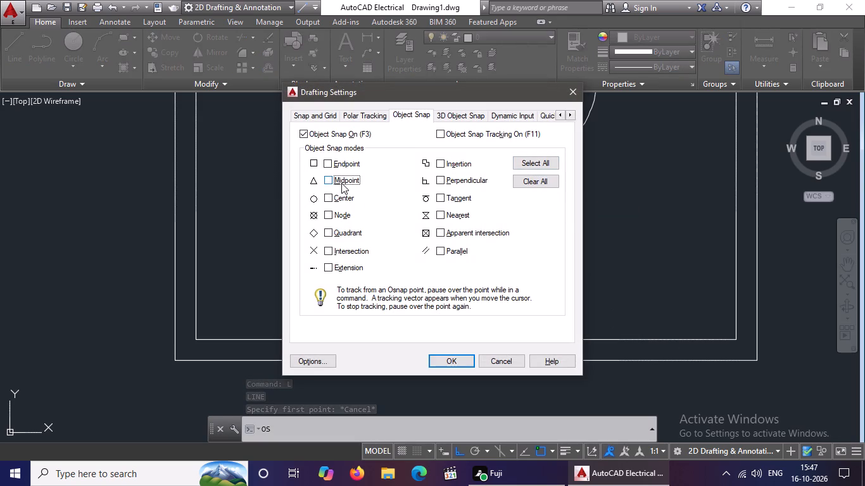
left_click(339, 160)
left_click(342, 197)
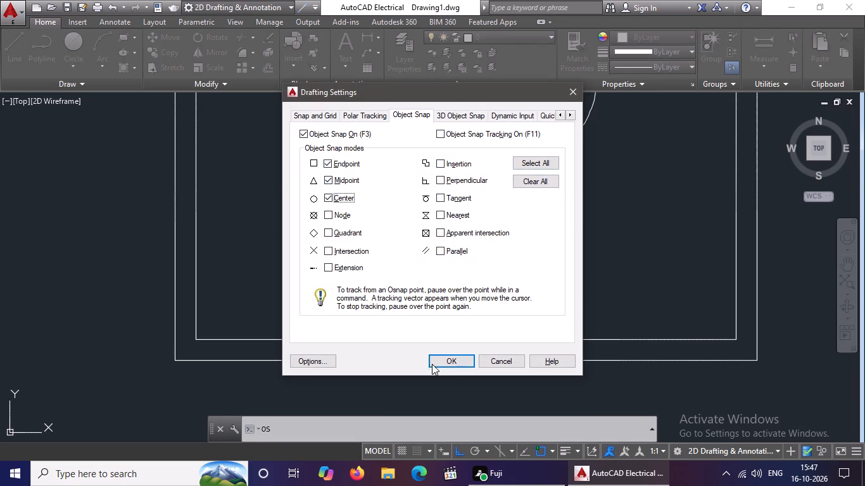
left_click(447, 364)
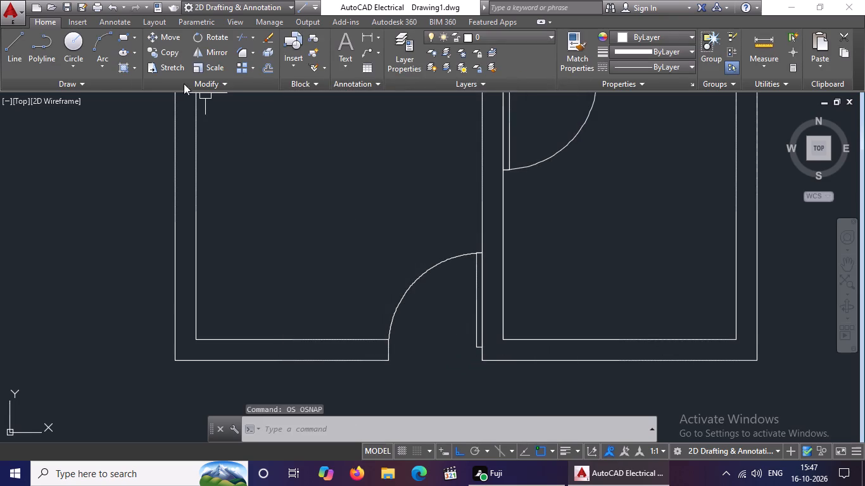
Draw a line 0.9 long southward across the southeast room's south wall from its inner line's midpoint.
left_click(13, 53)
scroll(606, 337, "down", 1)
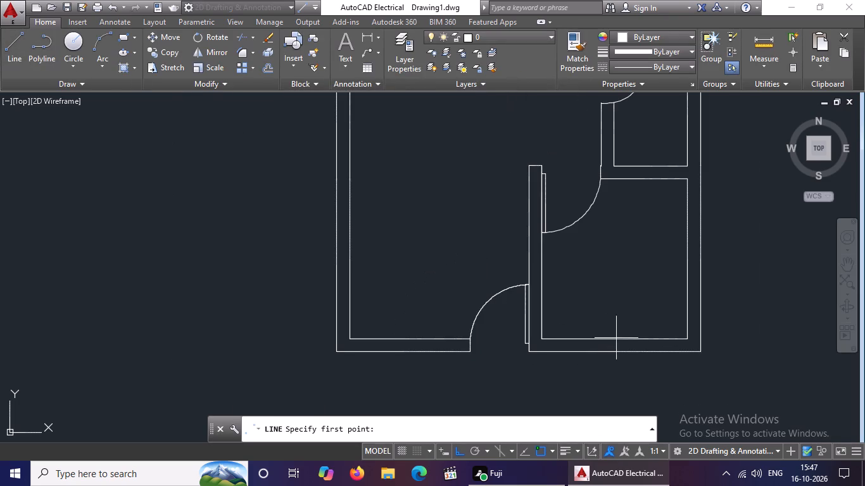
left_click(616, 342)
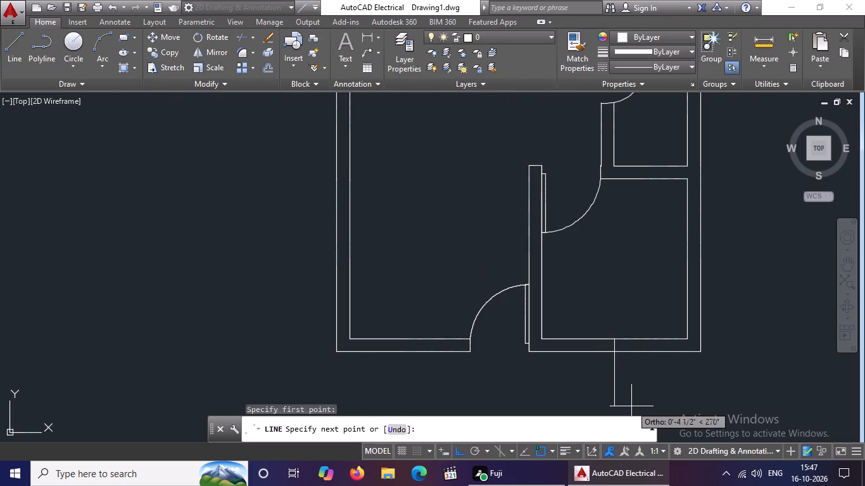
type("0.")
key("9")
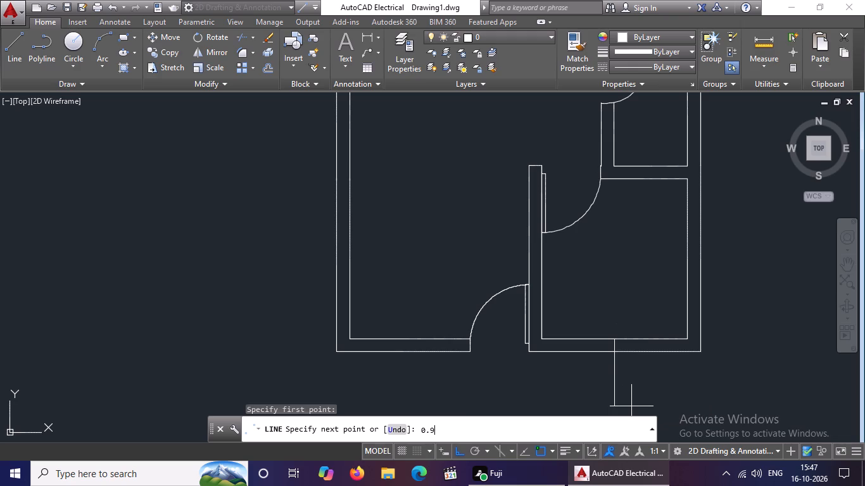
key("Return")
key("Return")
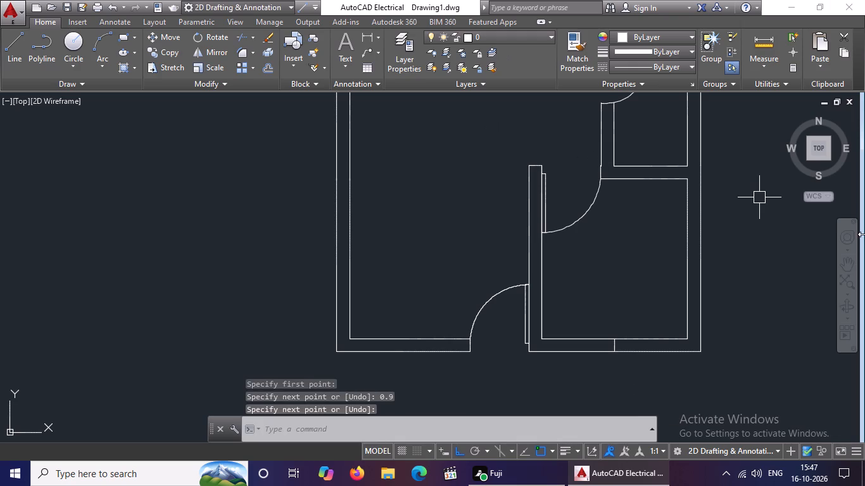
Draw a line 0.9 long eastward across the southeast room's east wall from its inner line's midpoint.
key("l")
key("Return")
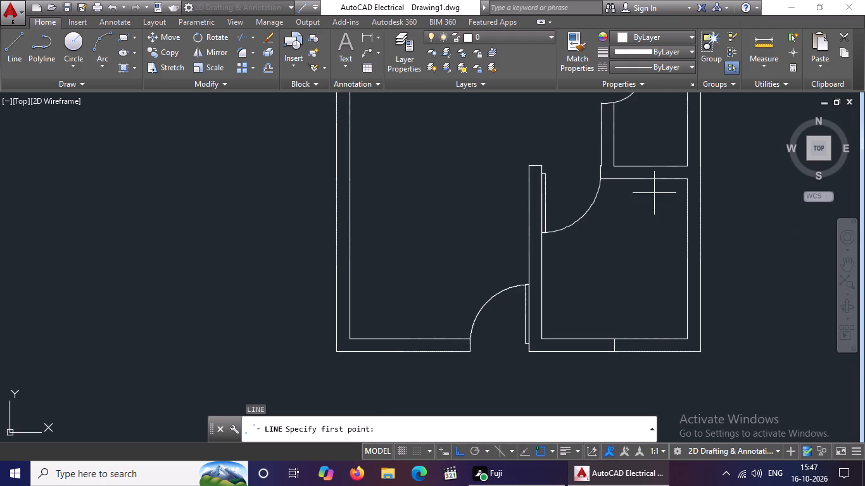
left_click_drag(683, 261, 691, 262)
type("0.9")
key("Return")
key("Return")
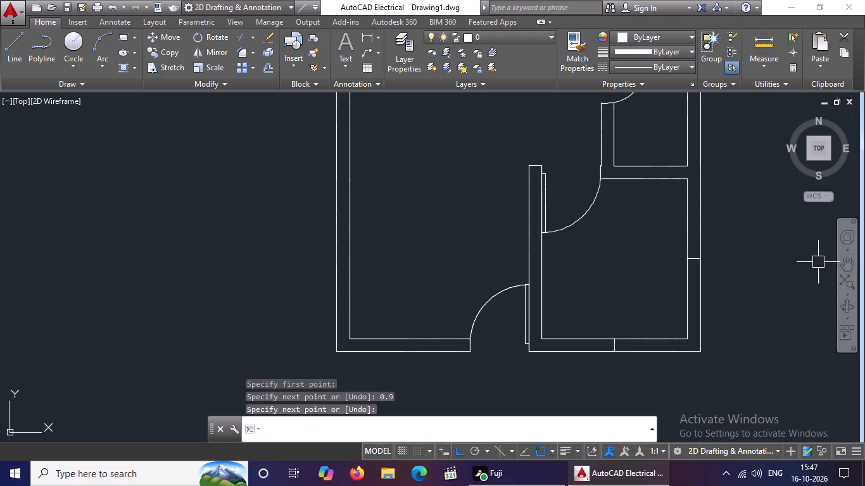
Draw a line 0.9 long eastward across the lower small east room's east wall from its inner line's midpoint.
scroll(731, 268, "down", 1)
middle_click_drag(695, 270, 644, 375)
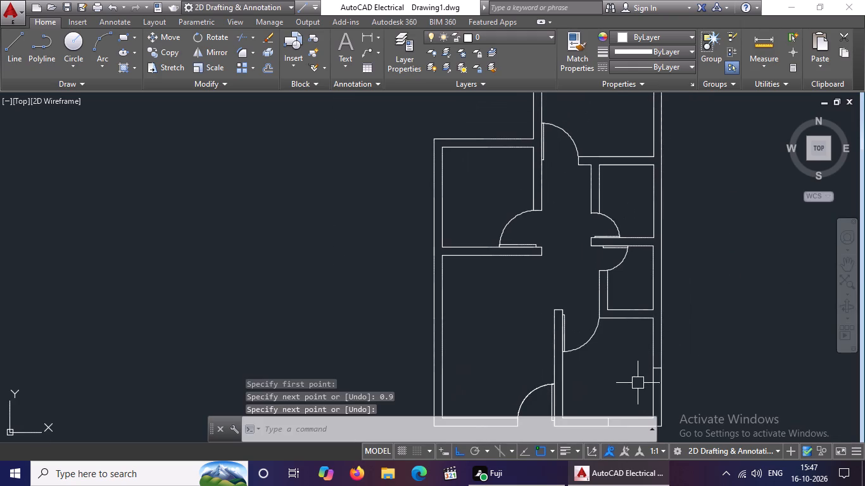
left_click(11, 46)
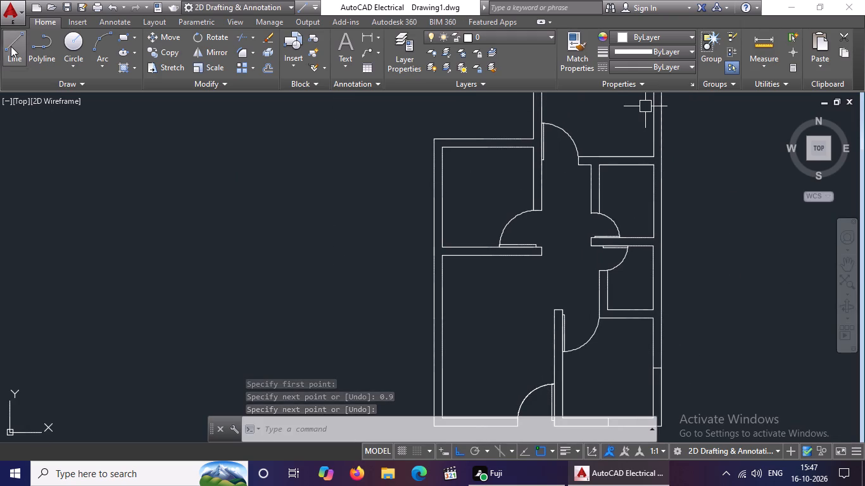
left_click_drag(654, 275, 661, 275)
type("0.9")
key("Return")
key("Return")
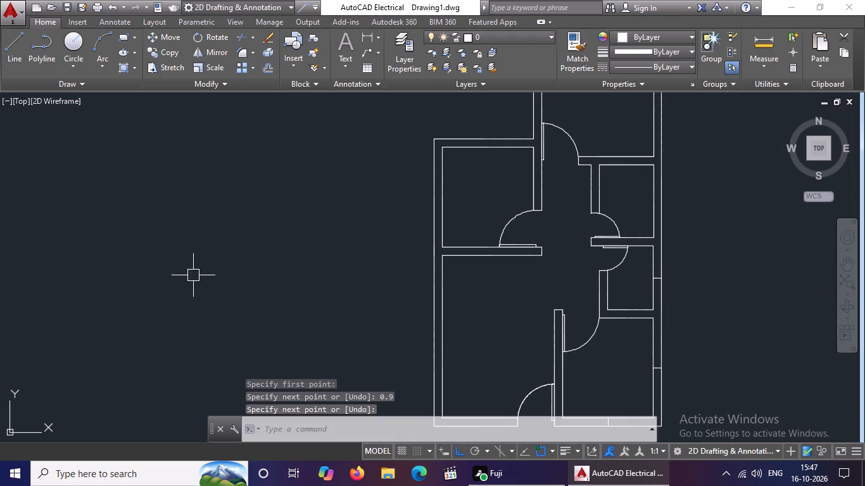
Draw a line 0.9 long eastward across the upper small east room's east wall from its inner line's midpoint.
left_click_drag(18, 50, 26, 53)
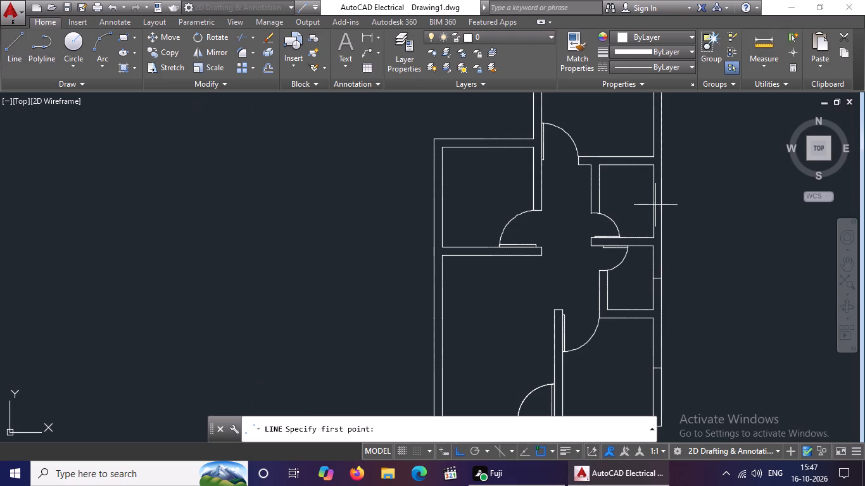
left_click_drag(655, 205, 664, 204)
key("0")
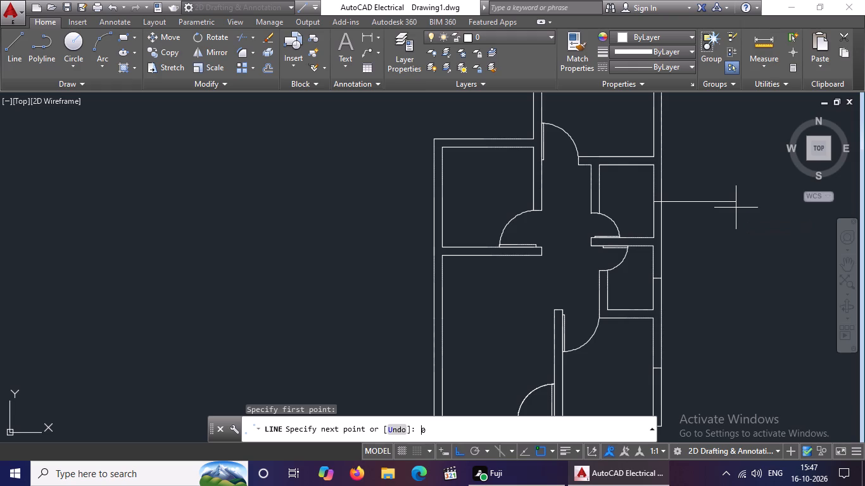
type(".9")
key("Return")
key("Return")
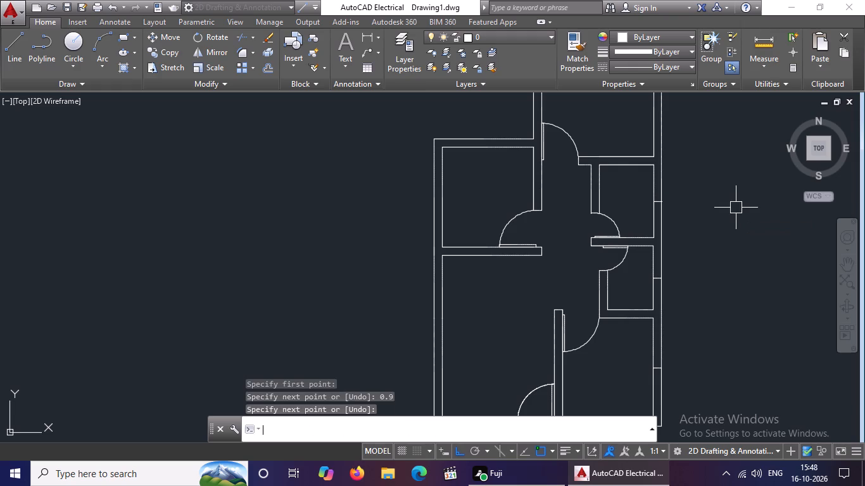
Draw a line 0.9 long northward across the north room's north wall from its inner line's midpoint.
scroll(736, 208, "down", 2)
scroll(696, 138, "up", 3)
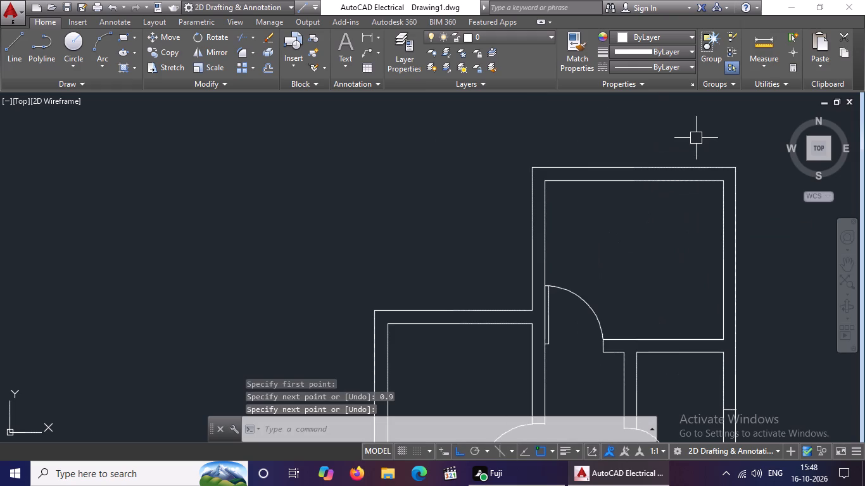
left_click(11, 56)
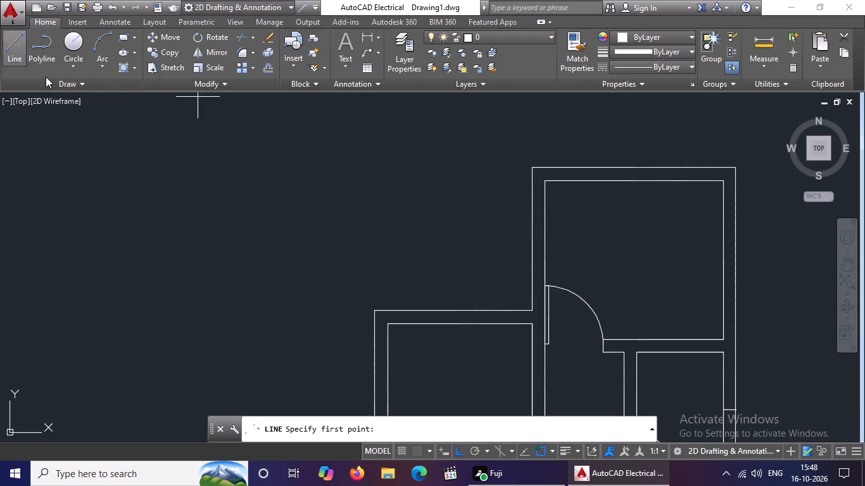
left_click(637, 183)
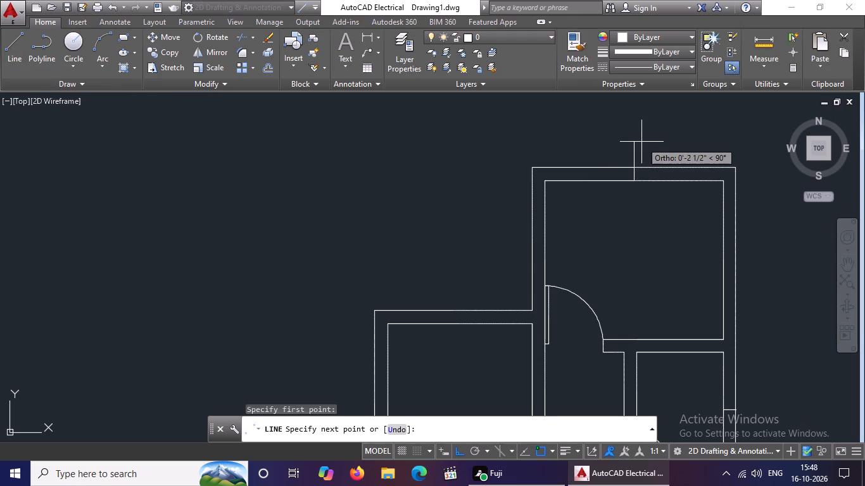
key("0")
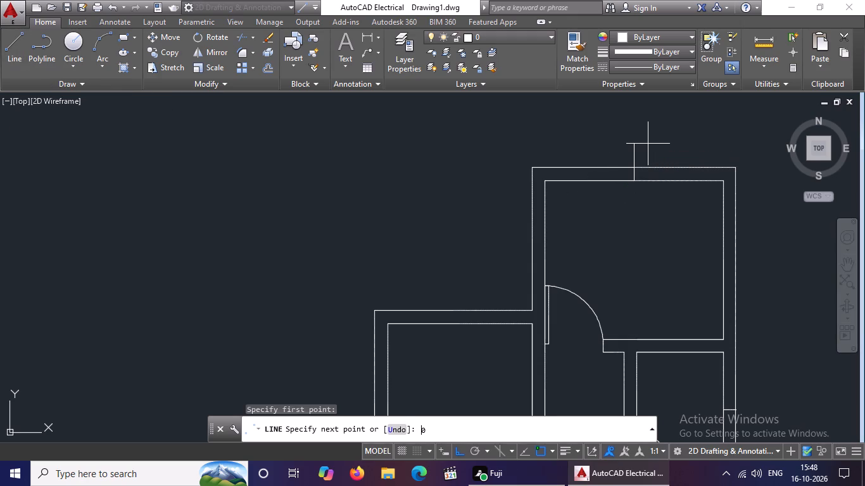
type(".9")
key("Return")
key("Return")
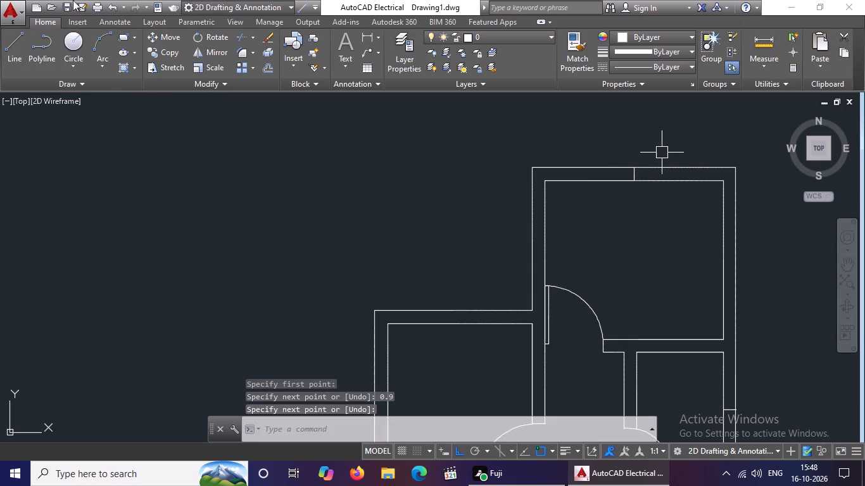
Draw a line 0.9 long eastward across the north room's east wall from its inner line's midpoint.
left_click_drag(19, 45, 122, 113)
left_click_drag(4, 56, 18, 60)
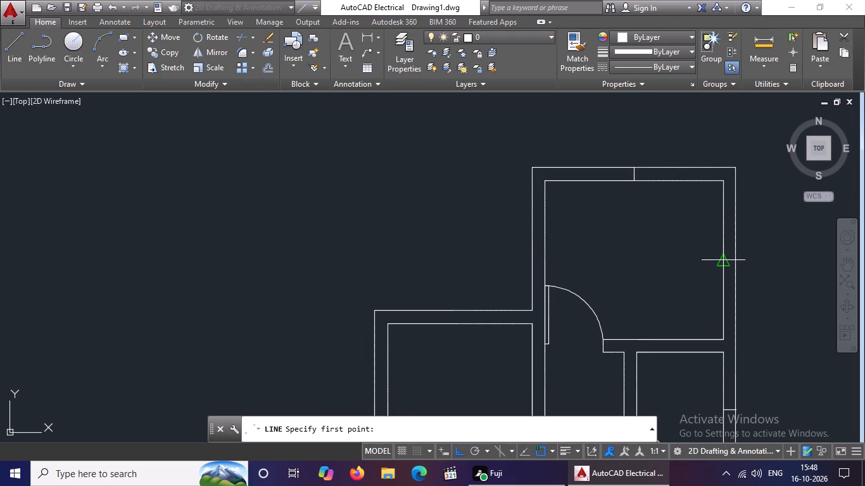
left_click_drag(724, 259, 731, 259)
type("0.9")
key("Return")
key("Return")
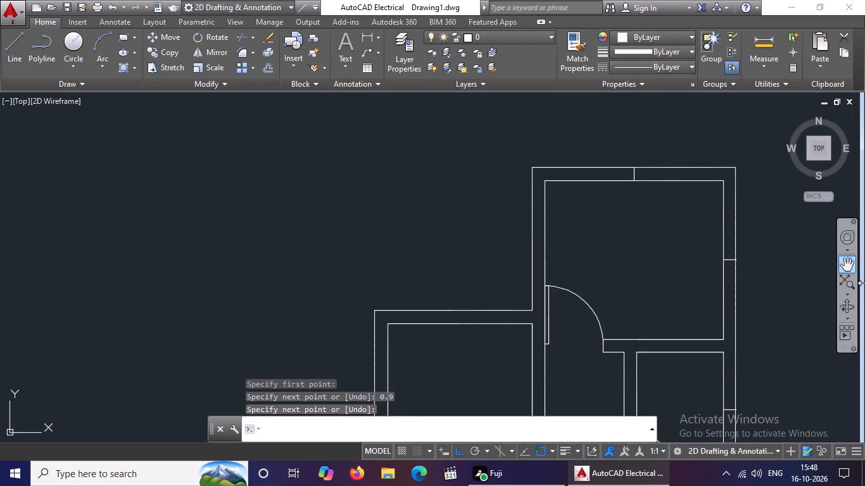
Draw a line 0.9 long westward across the northwest room's west wall from its inner line's midpoint.
scroll(752, 304, "up", 2)
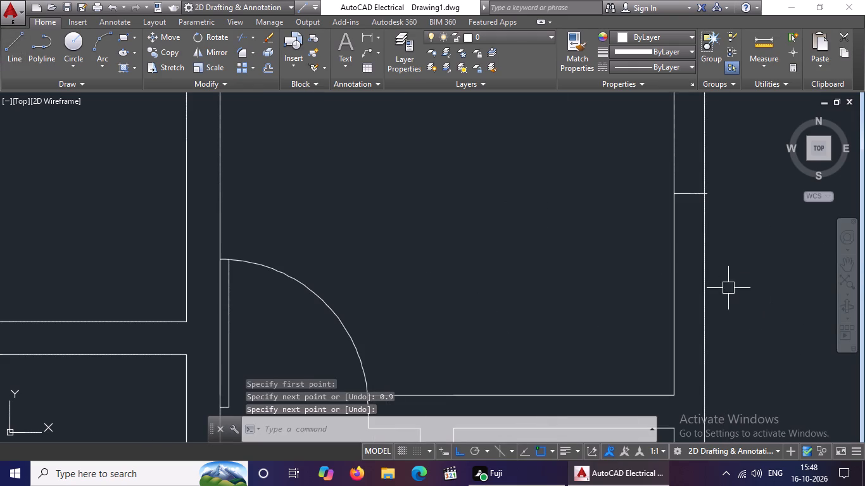
scroll(693, 185, "up", 2)
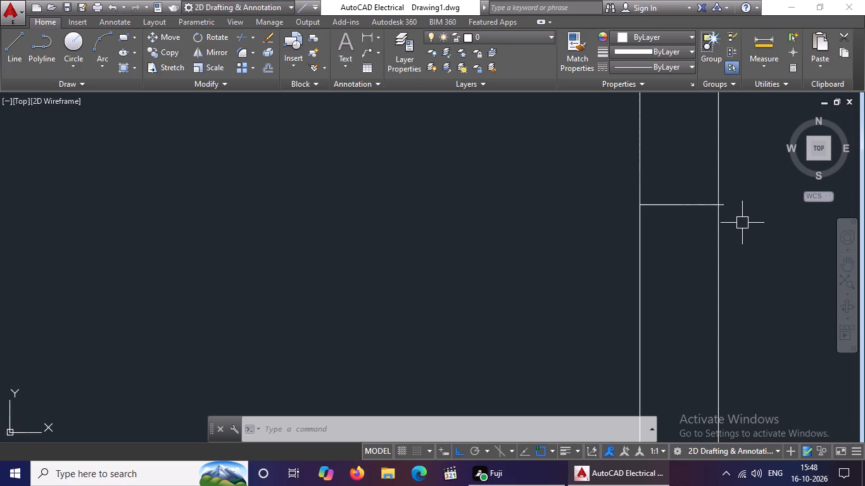
scroll(742, 223, "down", 5)
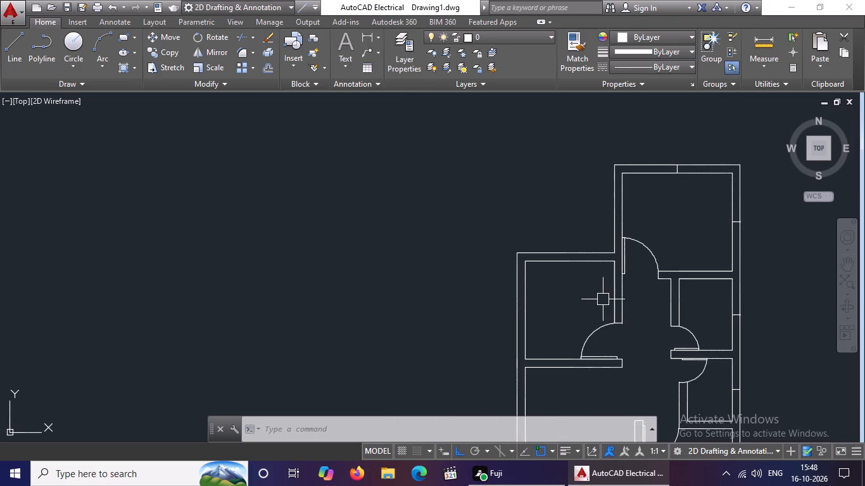
scroll(621, 289, "down", 1)
middle_click_drag(643, 354, 651, 303)
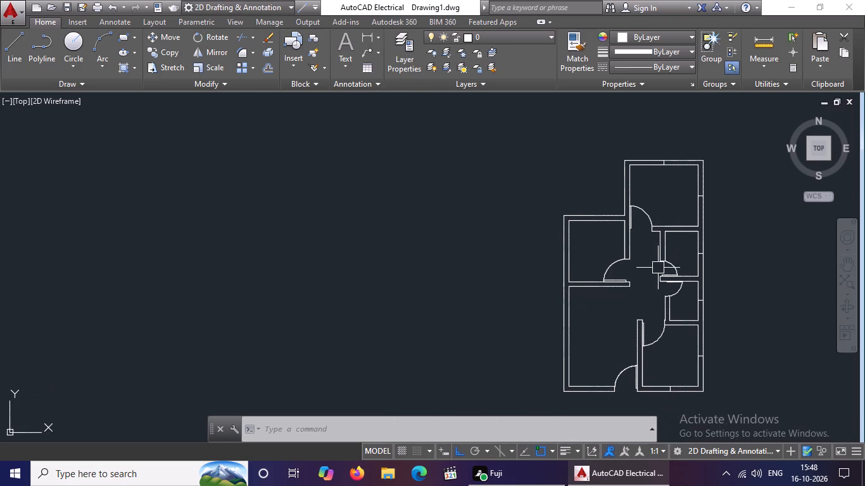
key("Escape")
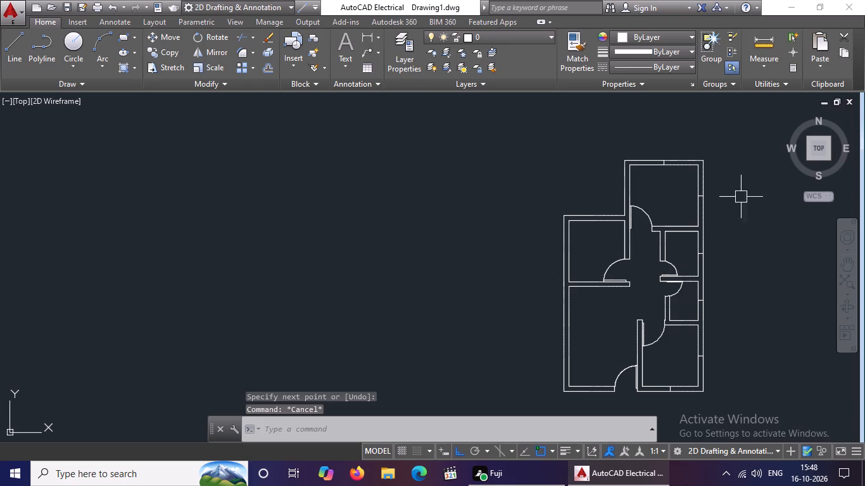
key("l")
key("Return")
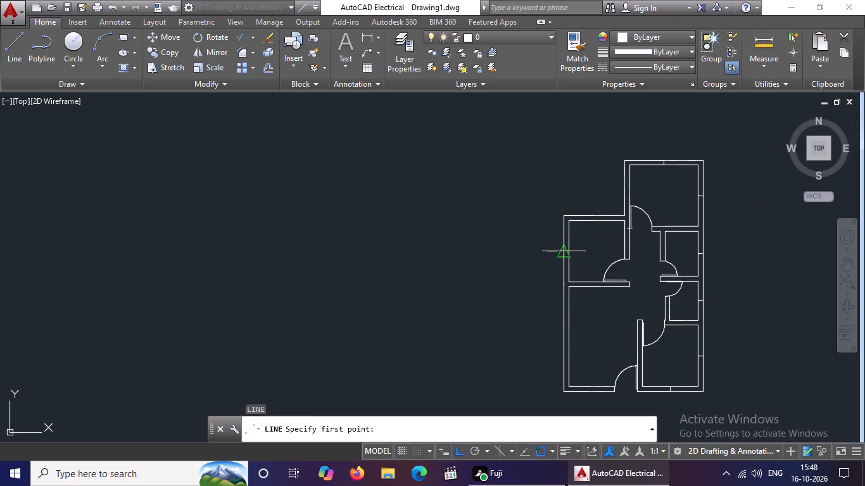
left_click(567, 252)
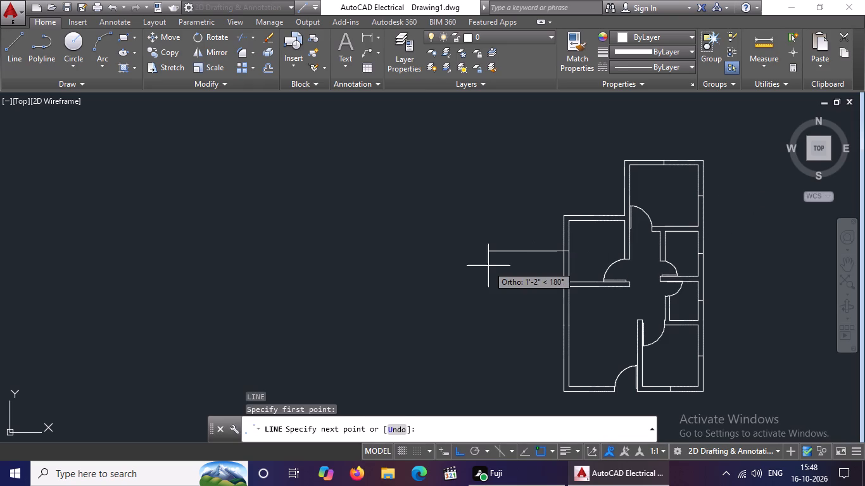
key("0")
type(".9")
key("Return")
key("Return")
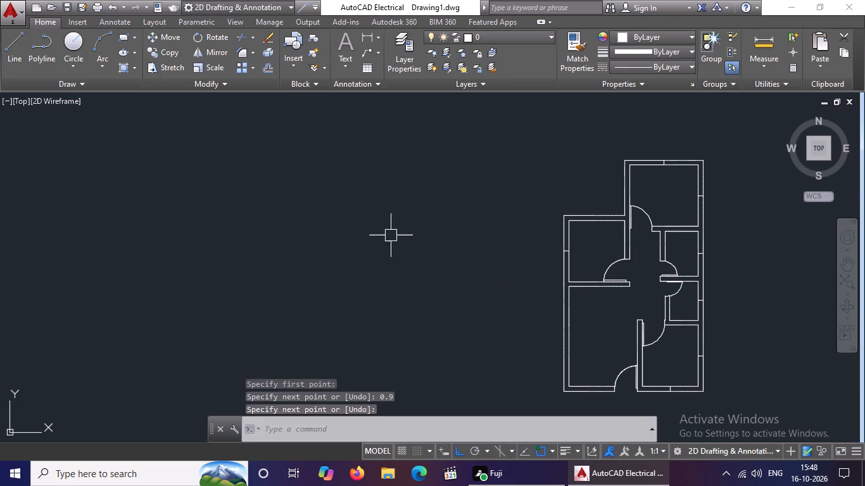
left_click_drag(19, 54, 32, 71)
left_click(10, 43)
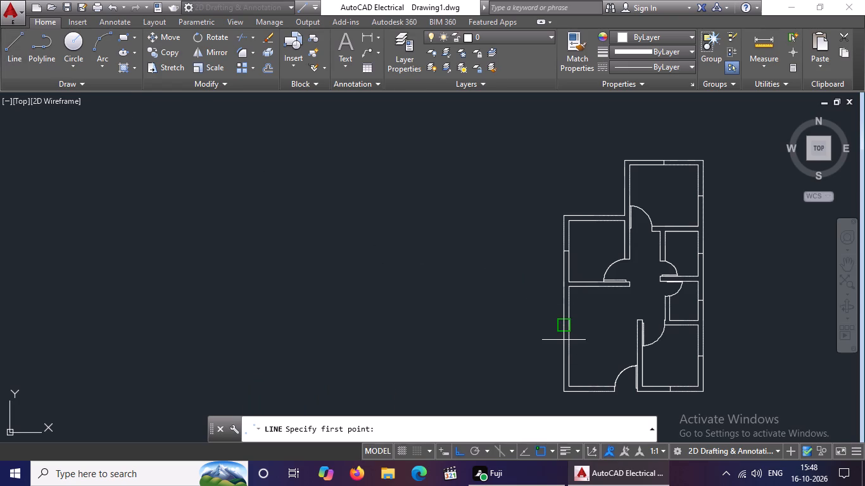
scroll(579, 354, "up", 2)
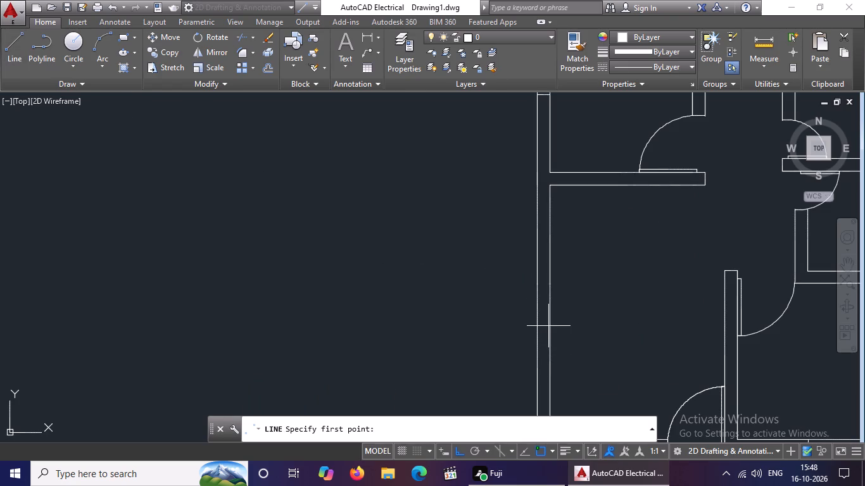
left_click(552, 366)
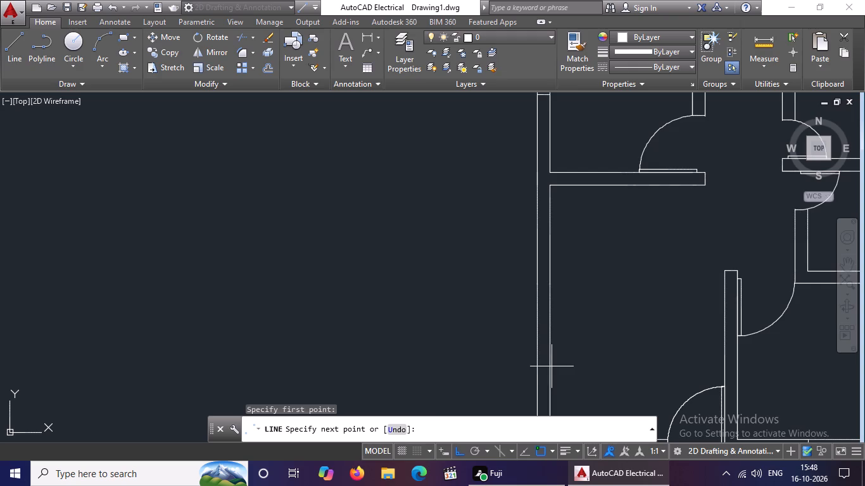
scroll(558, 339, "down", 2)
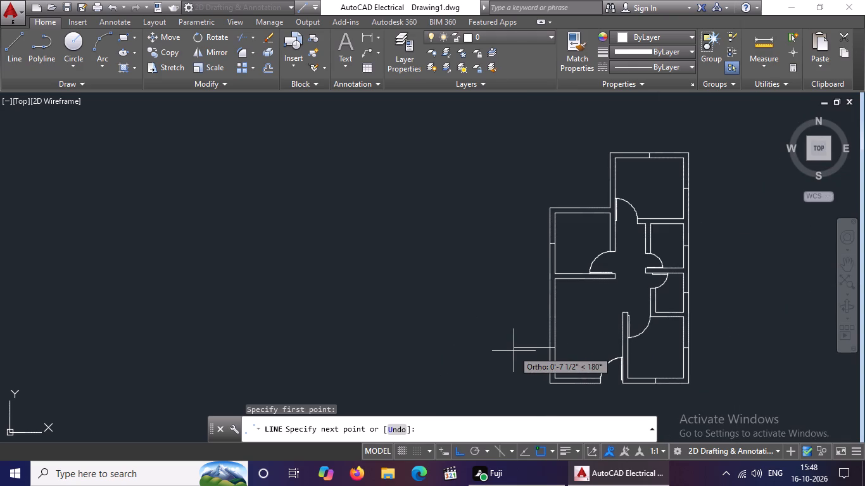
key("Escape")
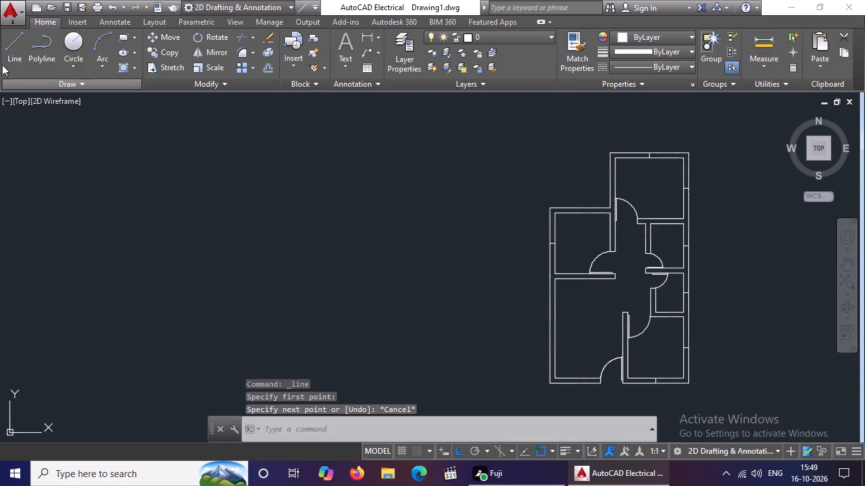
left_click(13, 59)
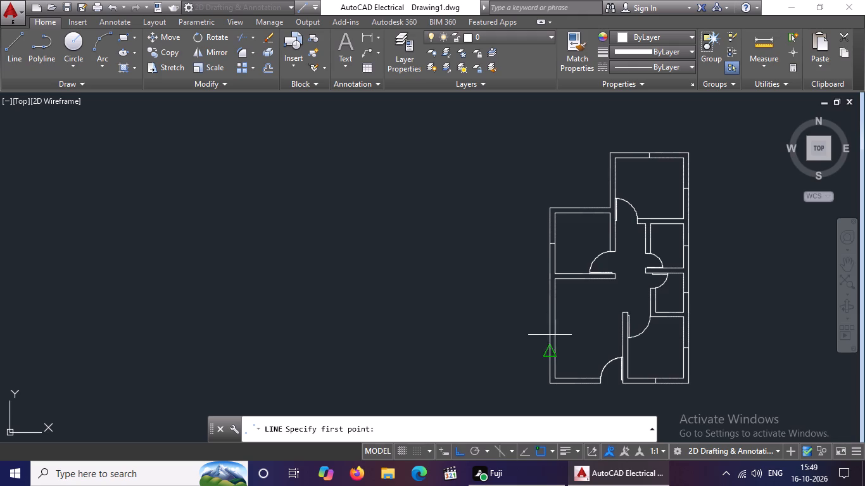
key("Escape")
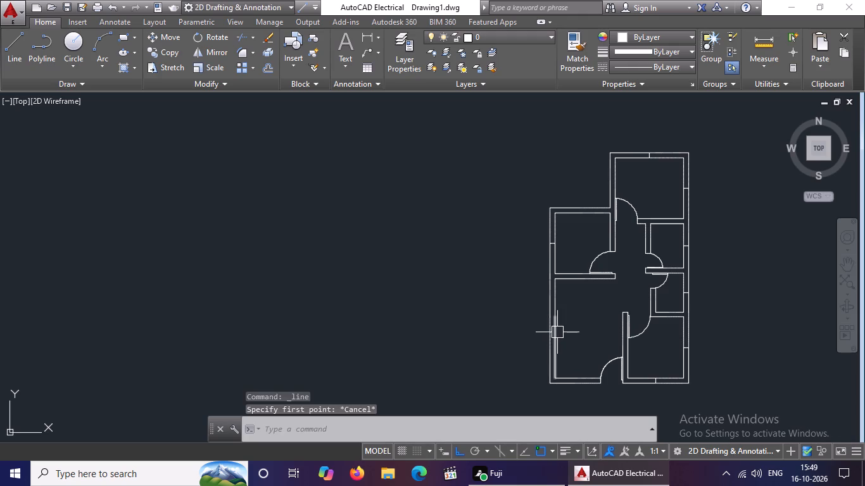
Erase the lower inner and outer line segments of the large southwest room's west wall.
left_click(557, 332)
key("Delete")
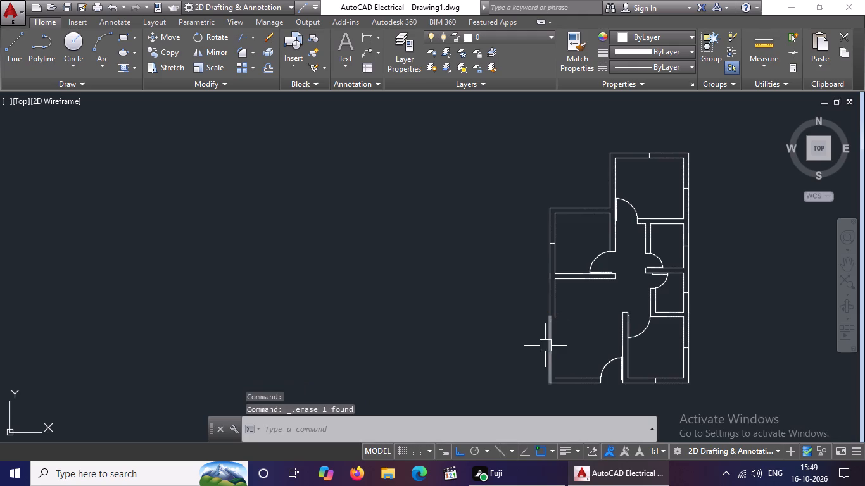
left_click(553, 343)
key("Delete")
key("Escape")
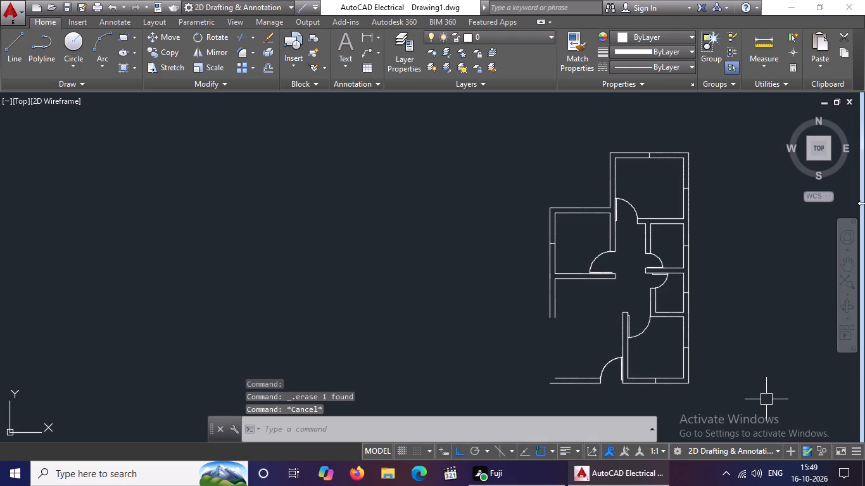
Fillet the southwest room's inner west wall line with its inner south wall line at radius 0.
type("F R 0")
key("space")
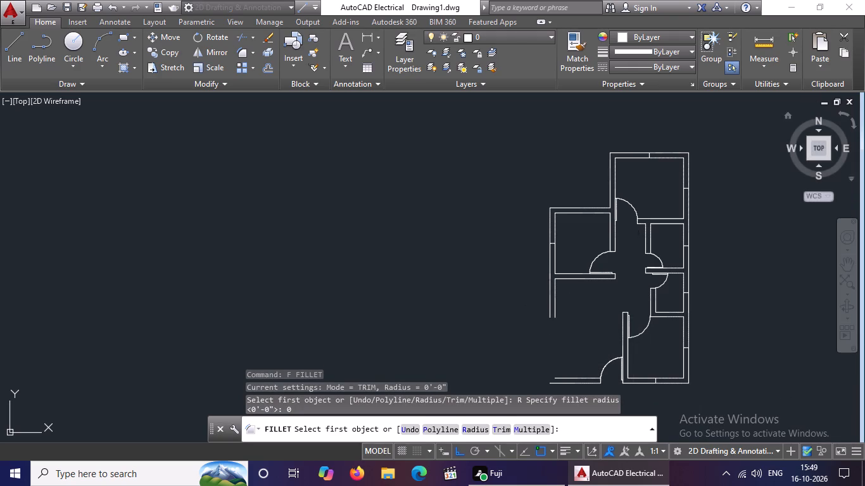
left_click(558, 314)
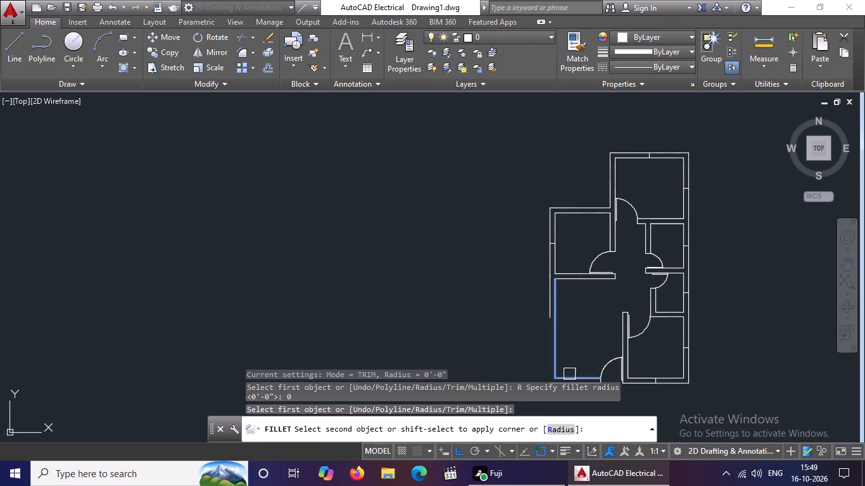
left_click(569, 374)
key("Escape")
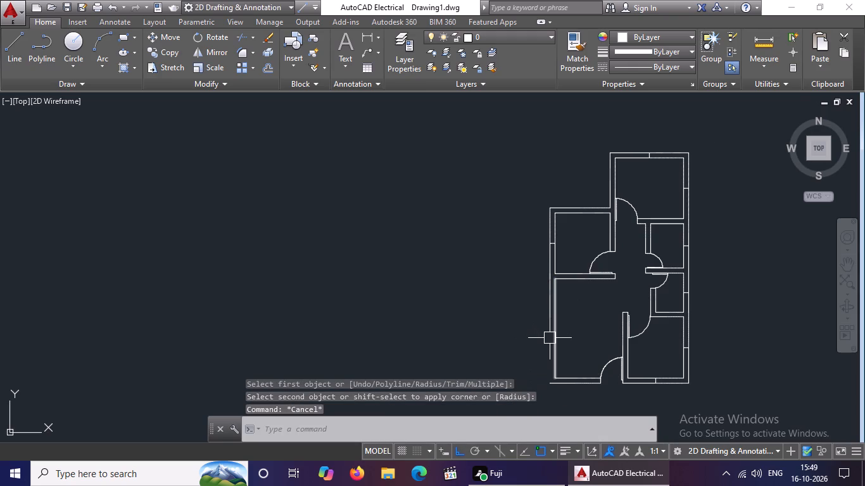
Fillet the southwest room's outer west wall line with its outer south wall line at radius 0.
type("F R 0")
key("space")
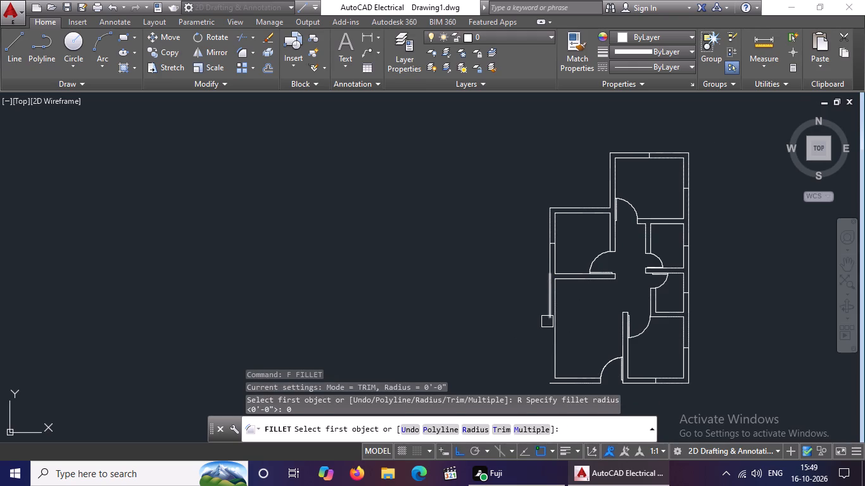
left_click(547, 314)
scroll(573, 380, "down", 3)
scroll(583, 390, "up", 11)
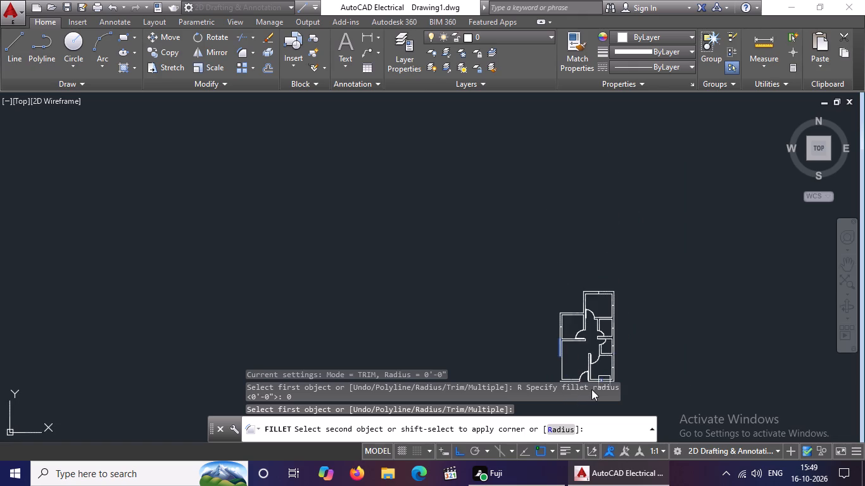
scroll(591, 389, "up", 5)
left_click(634, 400)
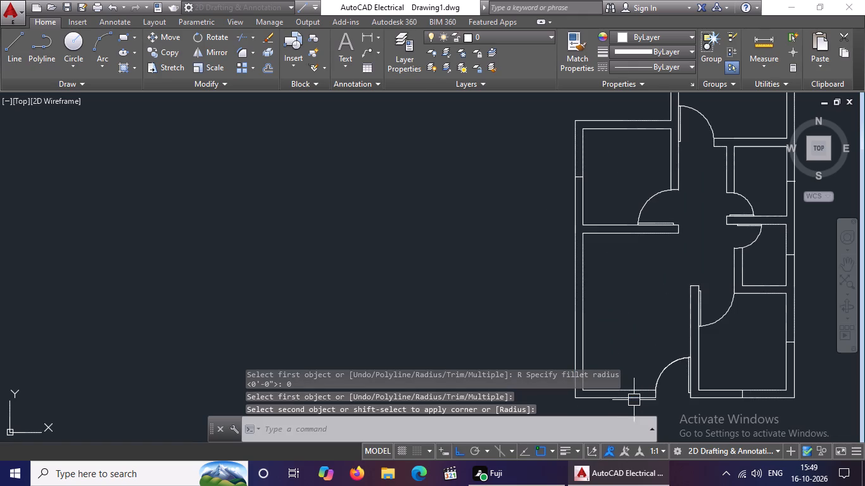
key("Escape")
Draw a line 0.9 long westward across the southwest room's west wall from its inner line's midpoint.
scroll(647, 349, "down", 1)
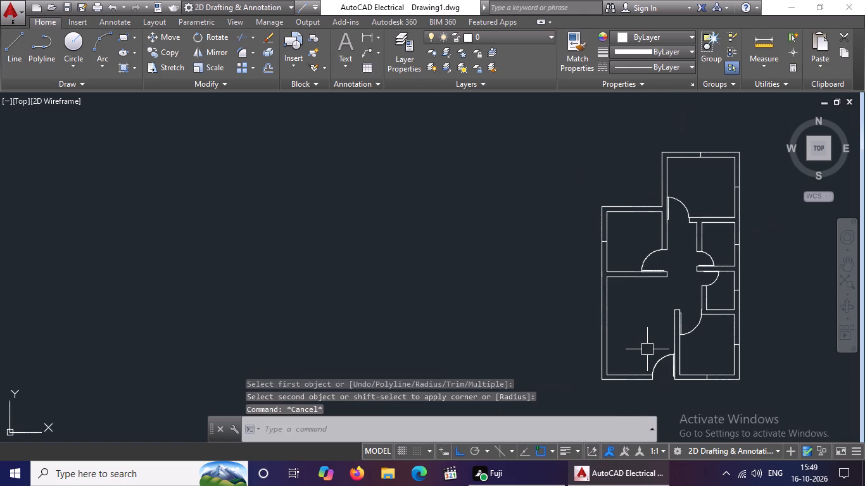
left_click(12, 47)
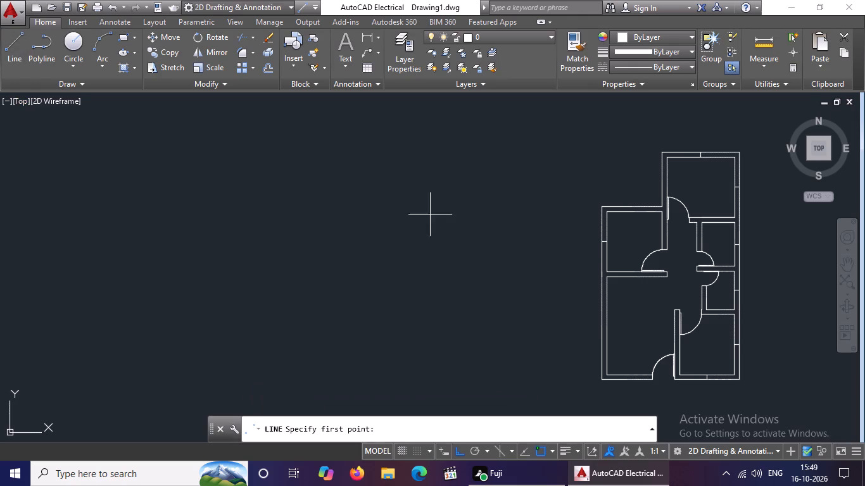
left_click(605, 326)
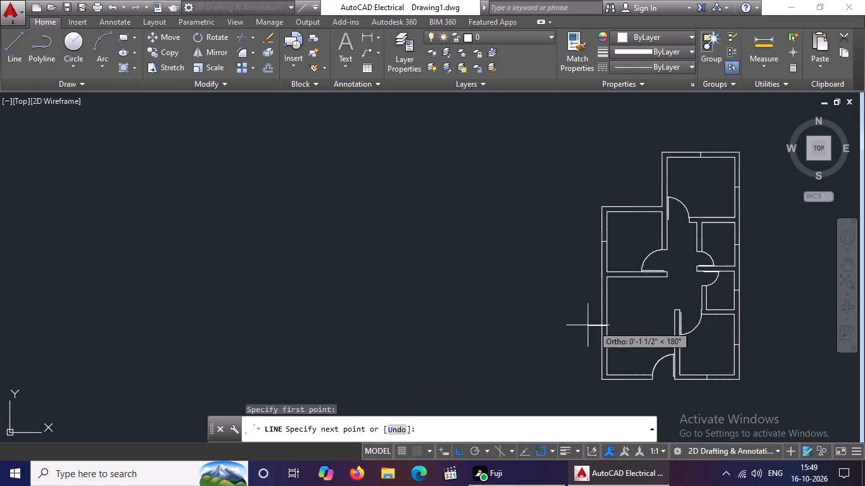
type("0.9")
key("Return")
key("Return")
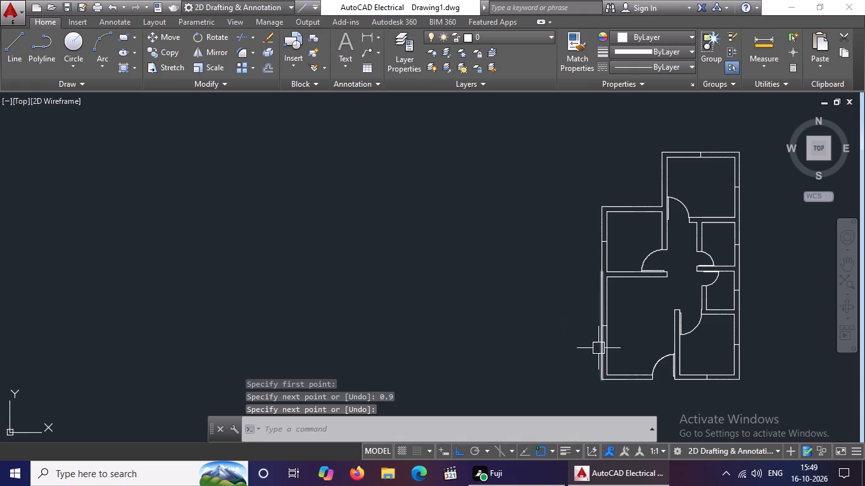
Draw a line 0.9 long northward across the northwest room's north wall from its inner line's midpoint.
middle_click_drag(648, 338, 560, 330)
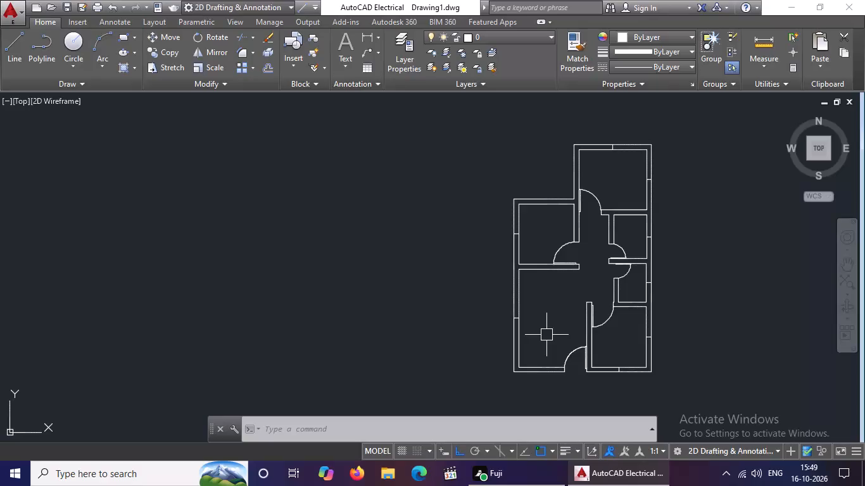
left_click(6, 35)
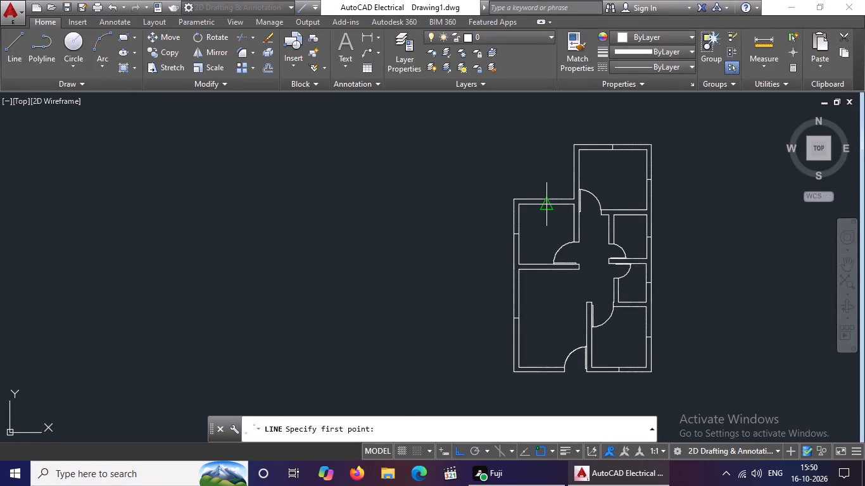
left_click(542, 202)
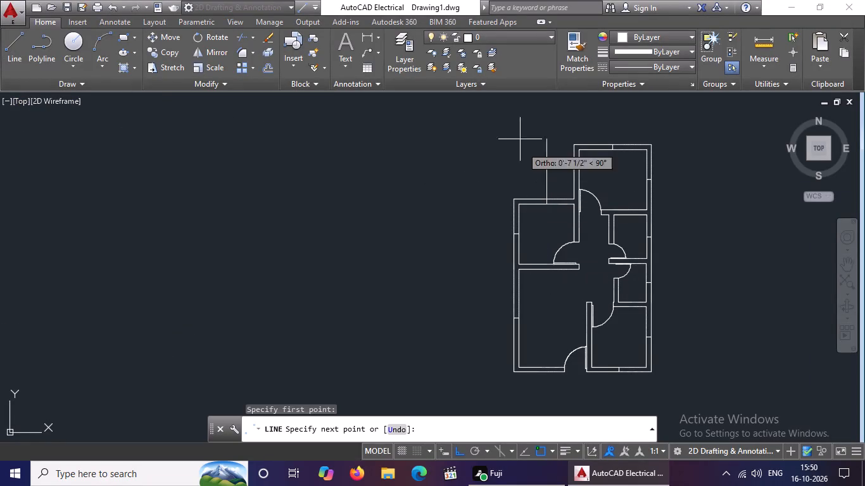
type("0.9")
key("Return")
key("Return")
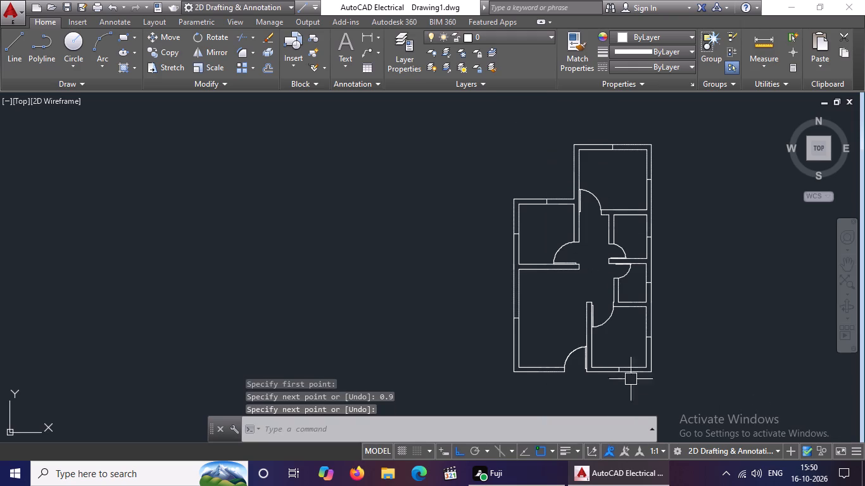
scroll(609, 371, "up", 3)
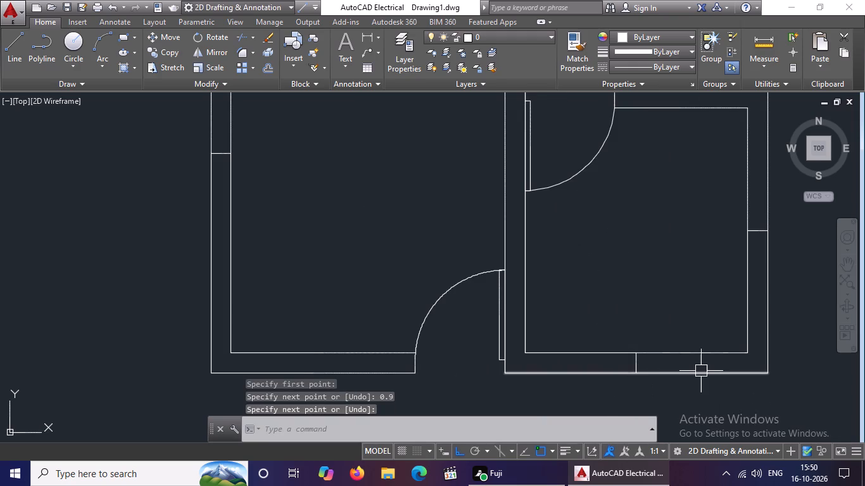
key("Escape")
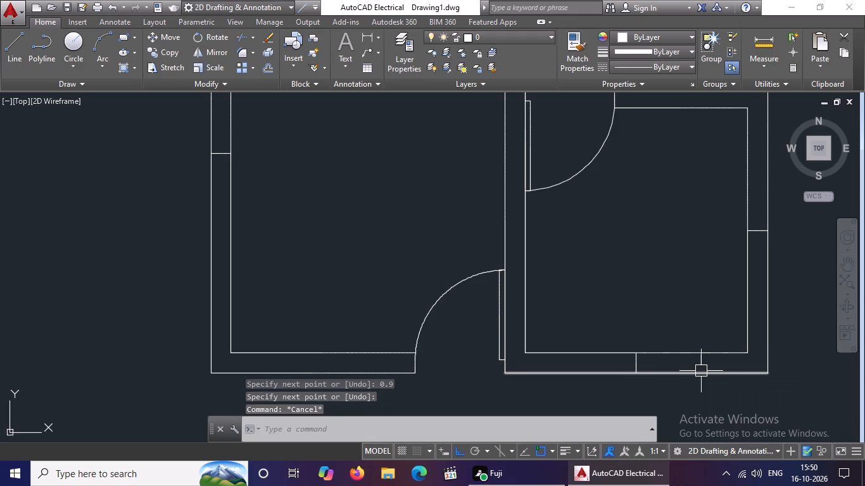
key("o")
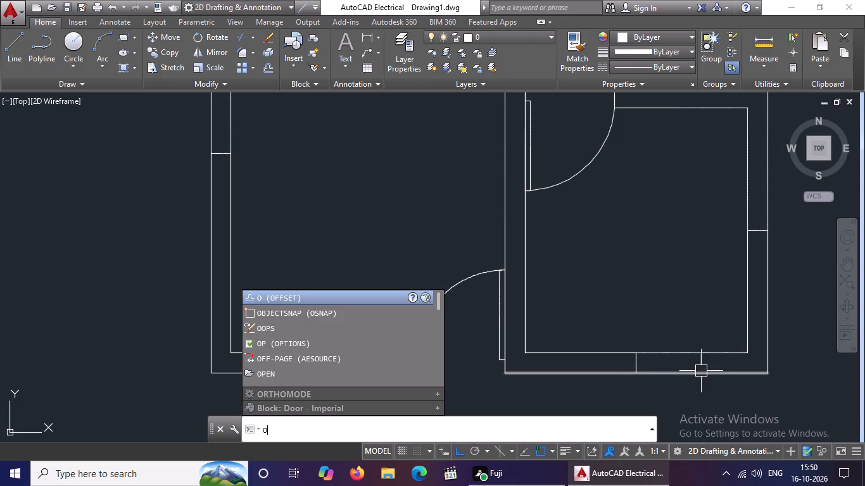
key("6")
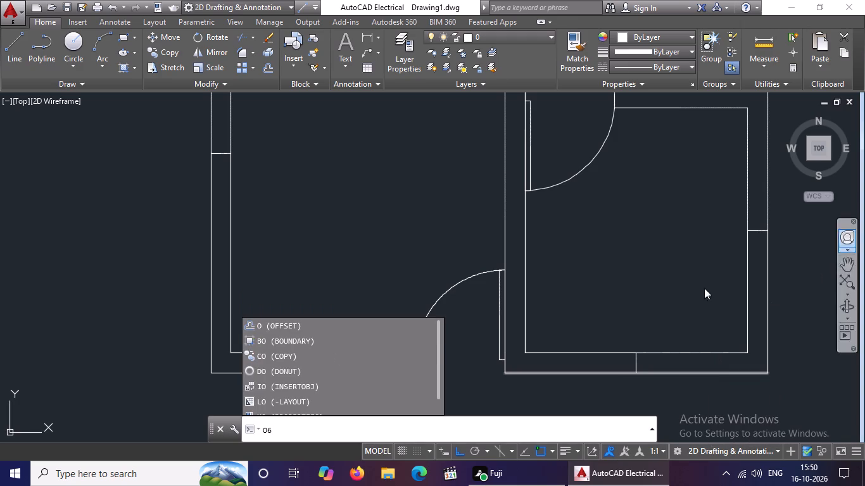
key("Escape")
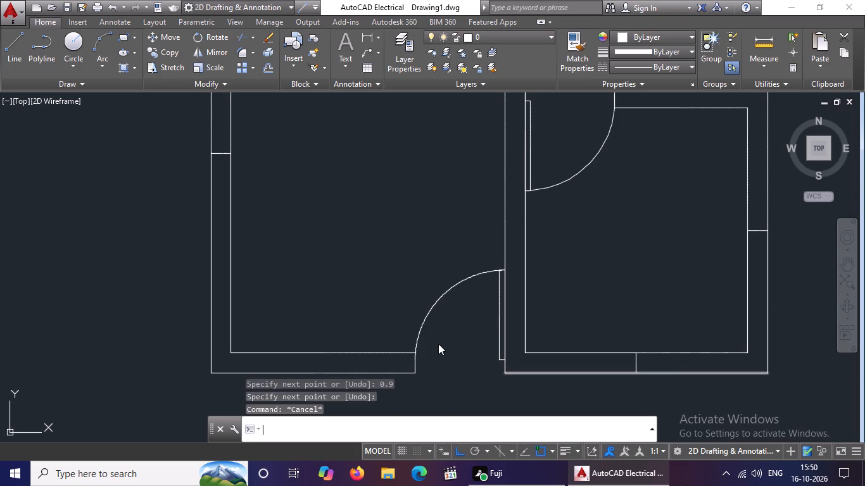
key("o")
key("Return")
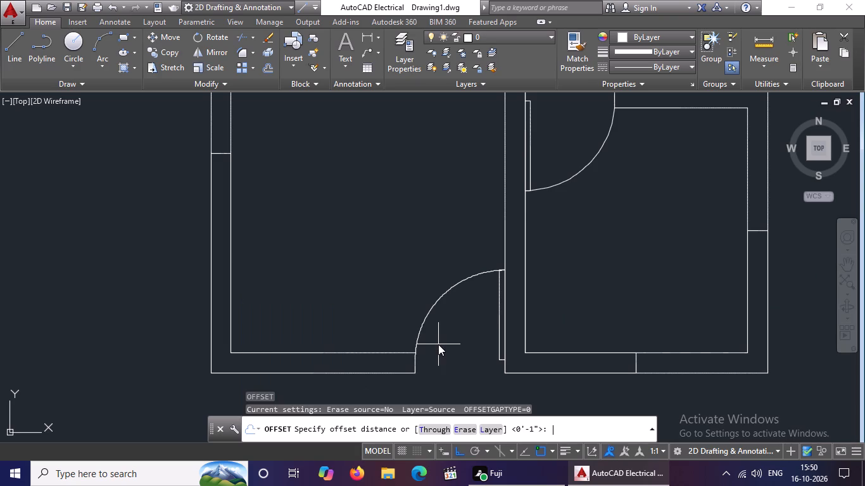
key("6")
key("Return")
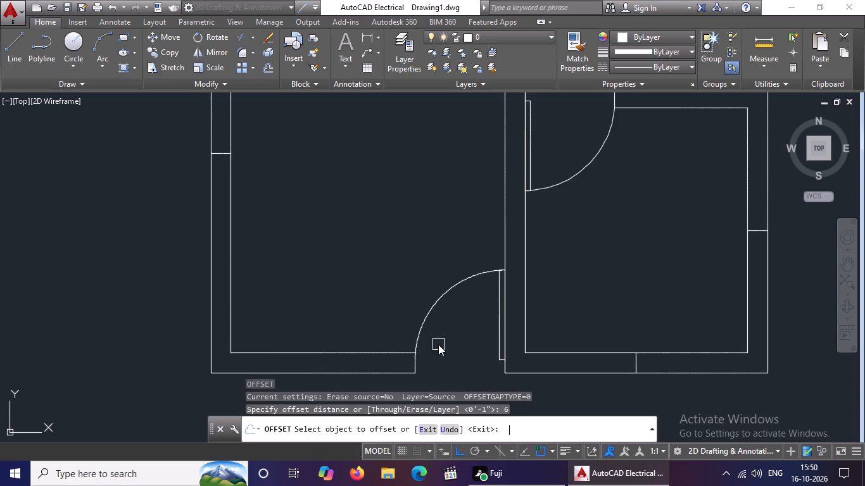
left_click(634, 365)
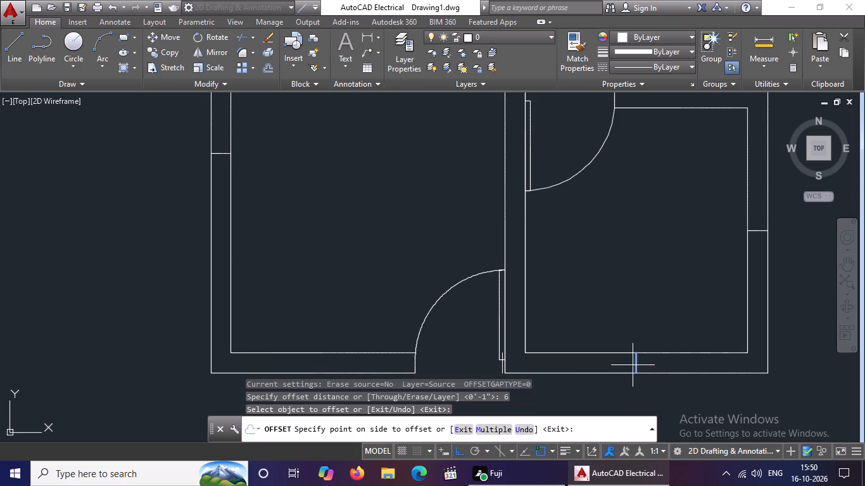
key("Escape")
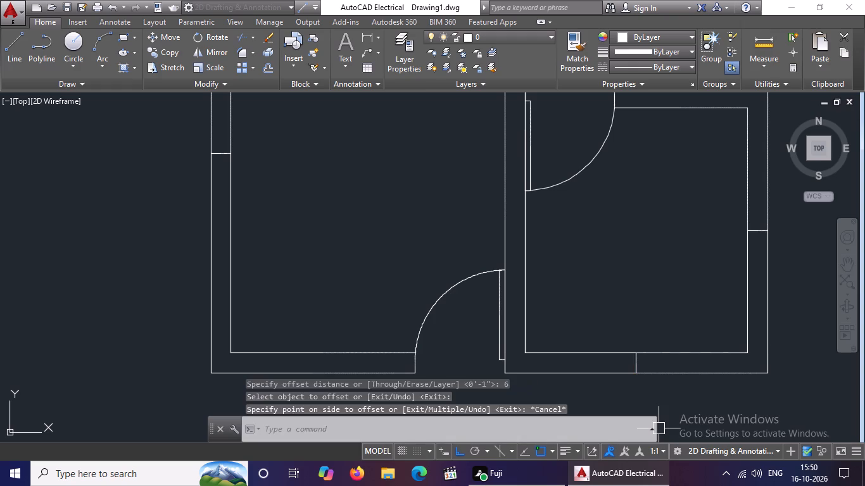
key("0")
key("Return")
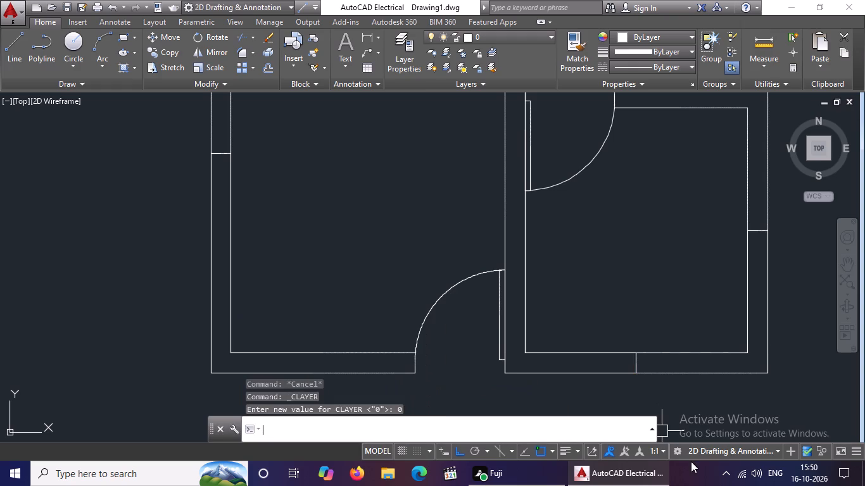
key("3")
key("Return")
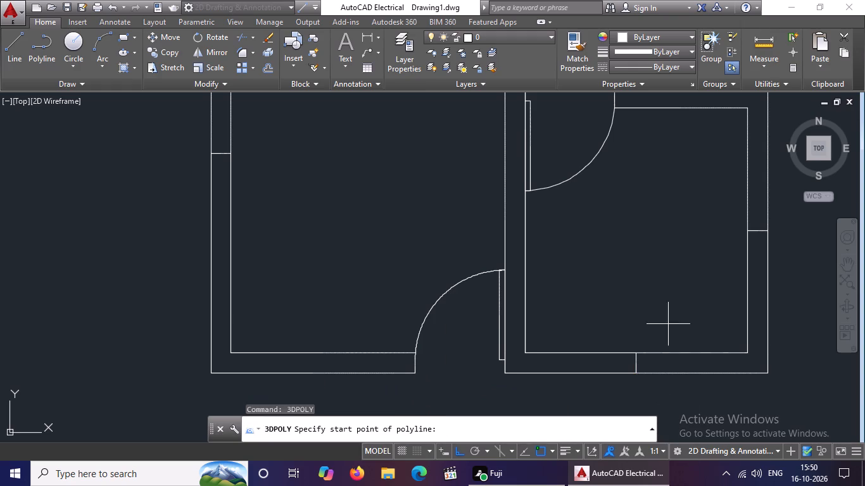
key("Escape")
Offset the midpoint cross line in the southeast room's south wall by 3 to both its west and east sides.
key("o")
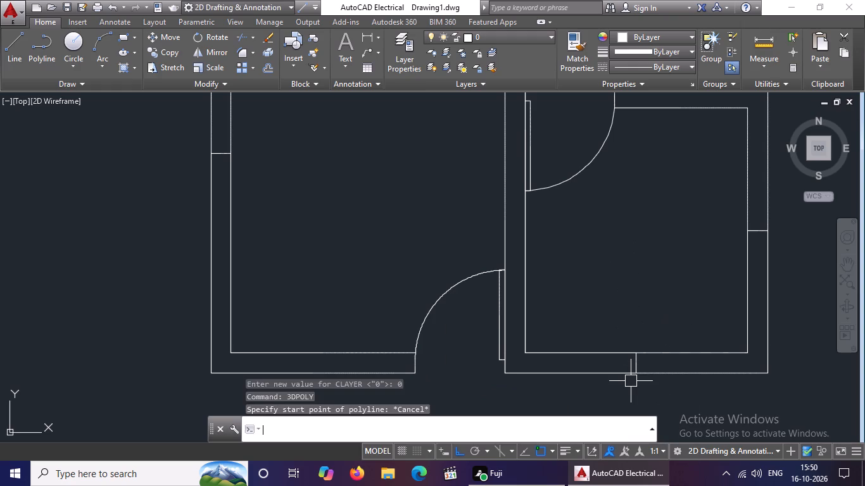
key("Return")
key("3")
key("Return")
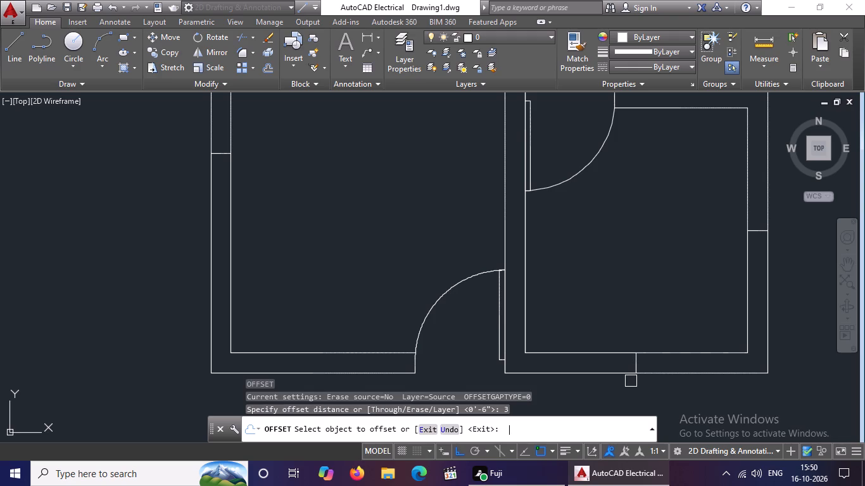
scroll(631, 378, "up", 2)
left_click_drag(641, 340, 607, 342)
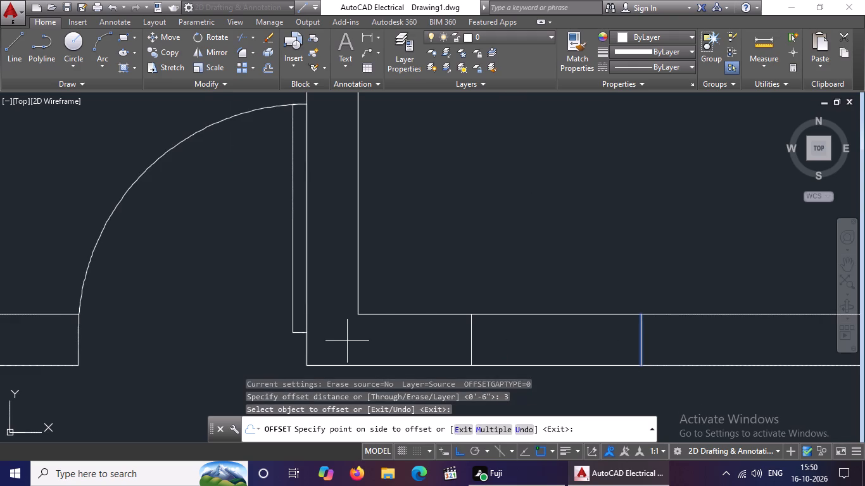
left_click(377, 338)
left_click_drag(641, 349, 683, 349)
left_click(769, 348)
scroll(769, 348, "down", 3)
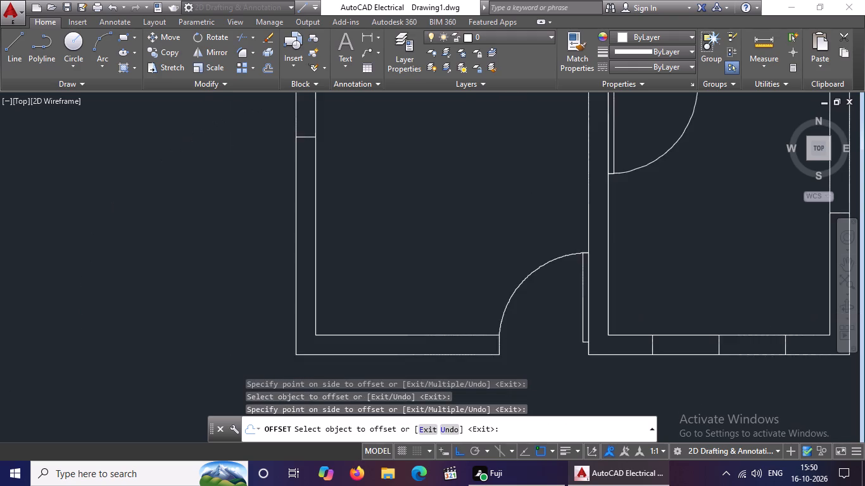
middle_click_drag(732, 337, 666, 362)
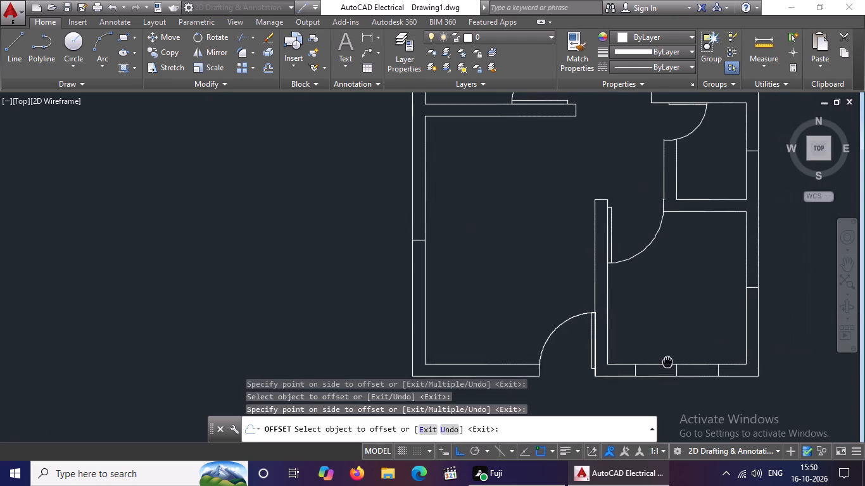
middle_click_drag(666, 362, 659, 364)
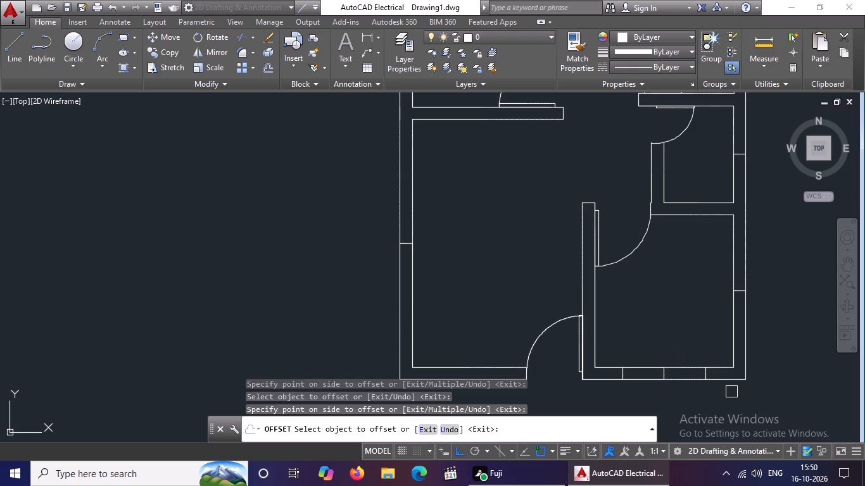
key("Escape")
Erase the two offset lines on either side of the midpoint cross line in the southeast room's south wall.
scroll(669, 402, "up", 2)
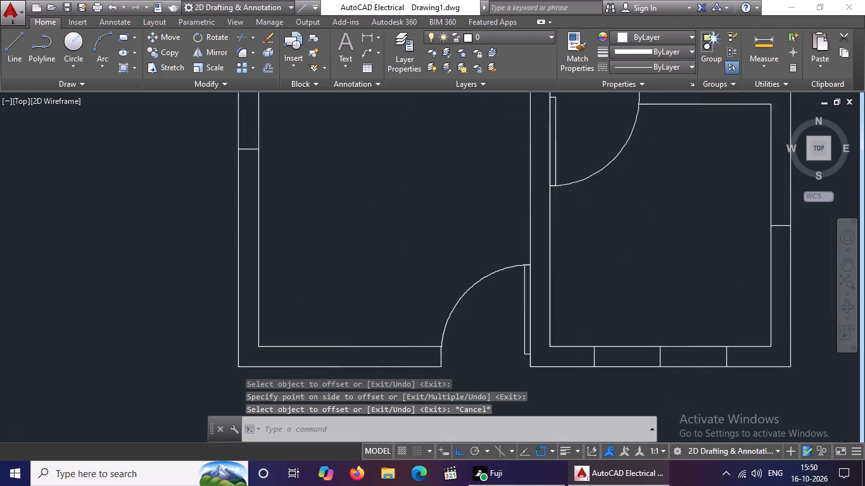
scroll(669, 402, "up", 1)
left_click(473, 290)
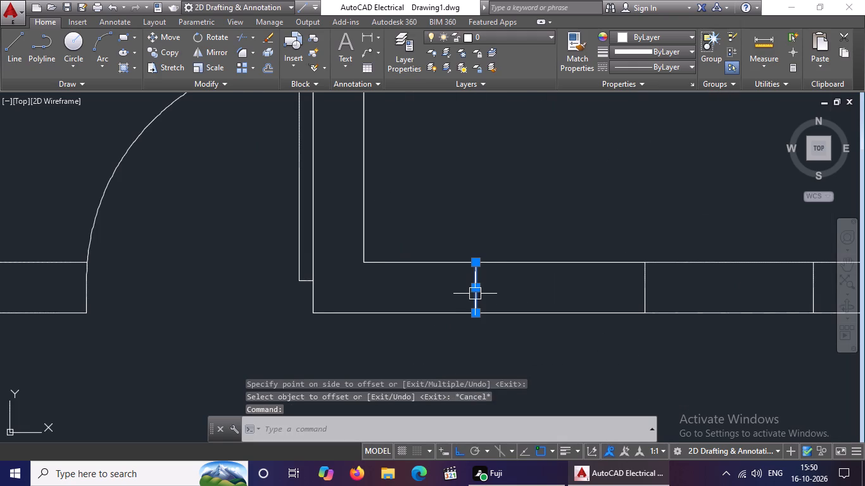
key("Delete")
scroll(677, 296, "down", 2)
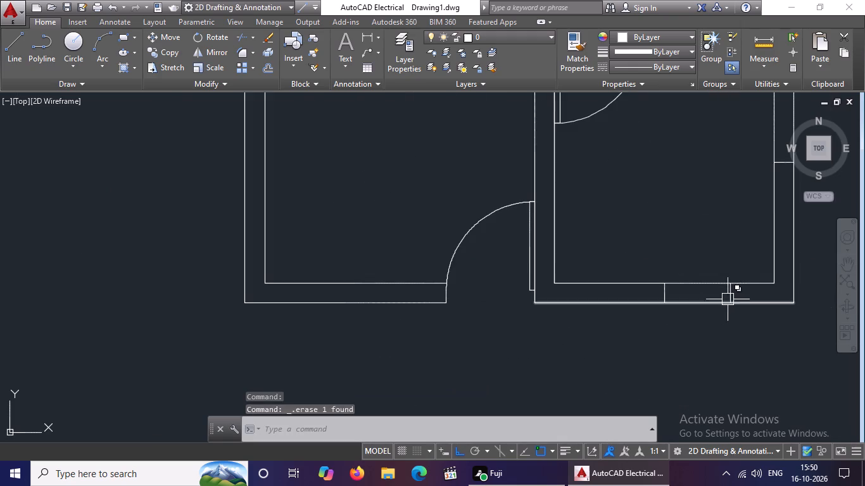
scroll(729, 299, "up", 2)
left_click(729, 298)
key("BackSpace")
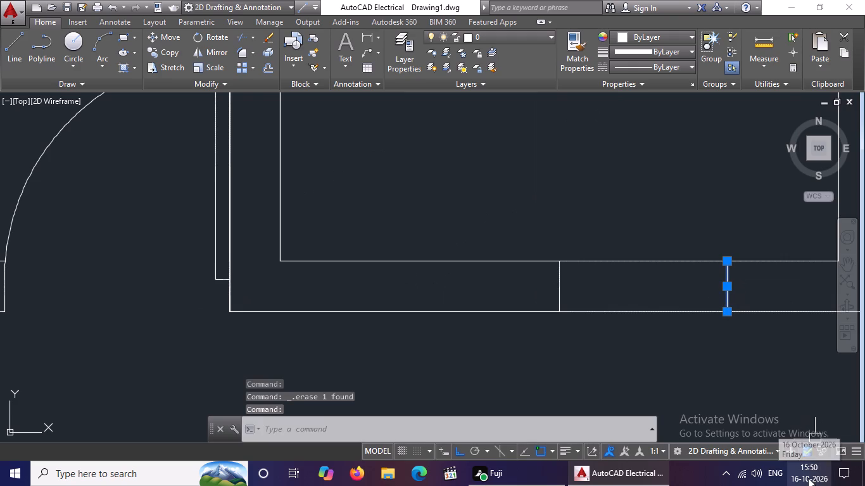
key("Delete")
Offset the midpoint cross line in the southeast room's south wall by 2 to both its west and east sides.
key("o")
key("Return")
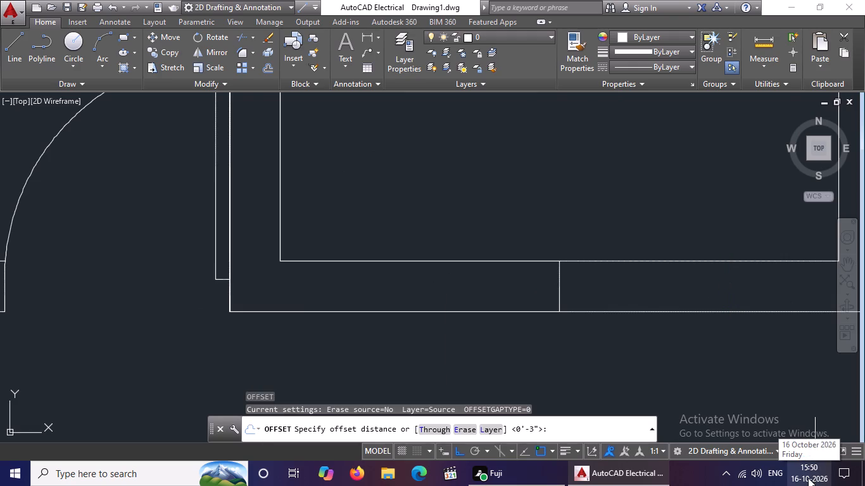
key("2")
key("Return")
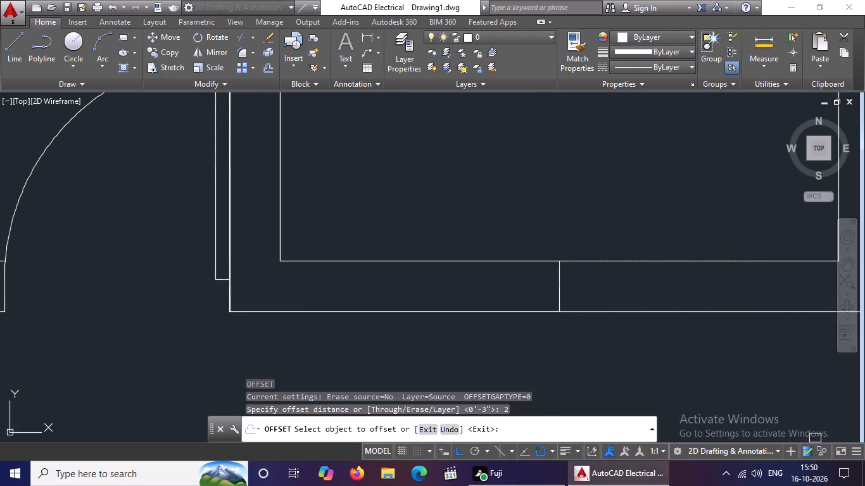
left_click(563, 295)
left_click(397, 315)
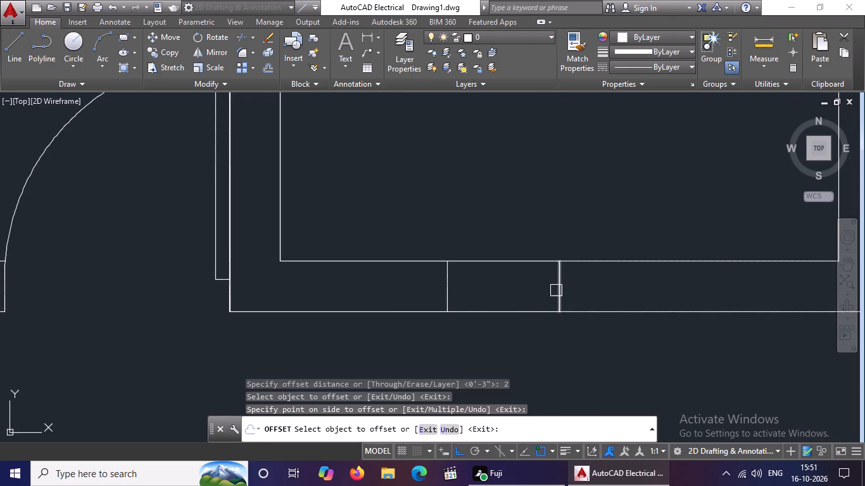
left_click_drag(559, 290, 633, 305)
left_click(799, 336)
Offset the midpoint cross line in the southeast room's east wall by 2 to both its north and south sides.
scroll(796, 337, "down", 3)
middle_click_drag(789, 339, 557, 479)
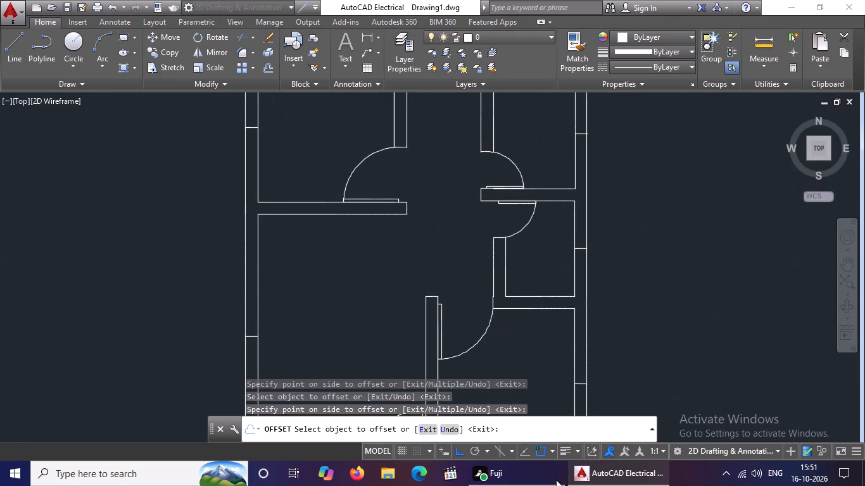
middle_click_drag(554, 389, 608, 353)
scroll(590, 362, "up", 1)
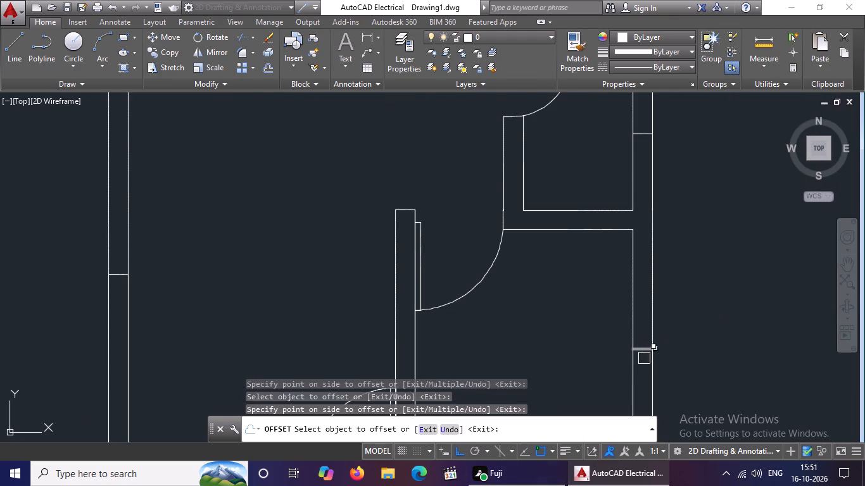
scroll(491, 332, "down", 2)
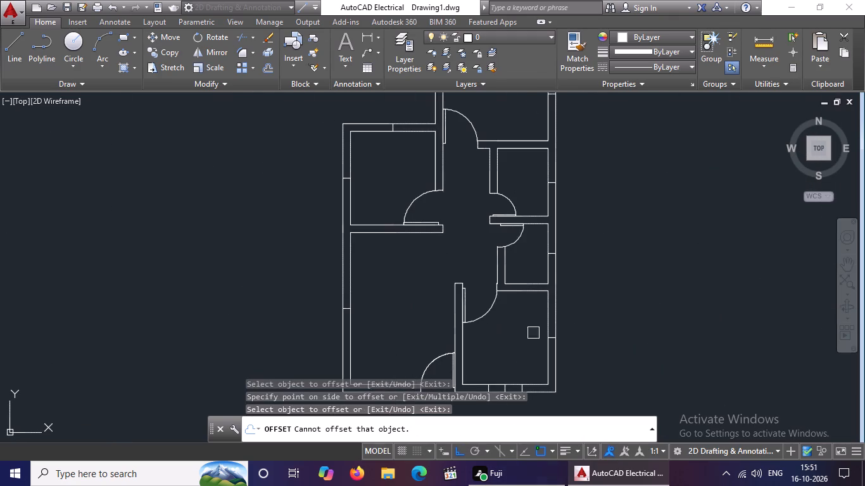
scroll(510, 378, "up", 1)
scroll(581, 304, "up", 2)
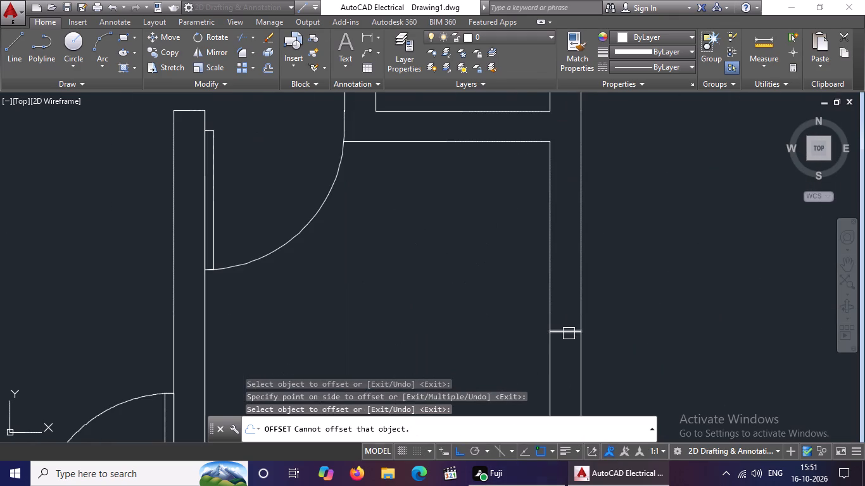
left_click_drag(568, 334, 567, 307)
left_click_drag(544, 196, 548, 211)
left_click(570, 336)
left_click(565, 382)
Offset the midpoint cross line in the southwest room's west wall by 2 to both its north and south sides.
scroll(578, 356, "down", 2)
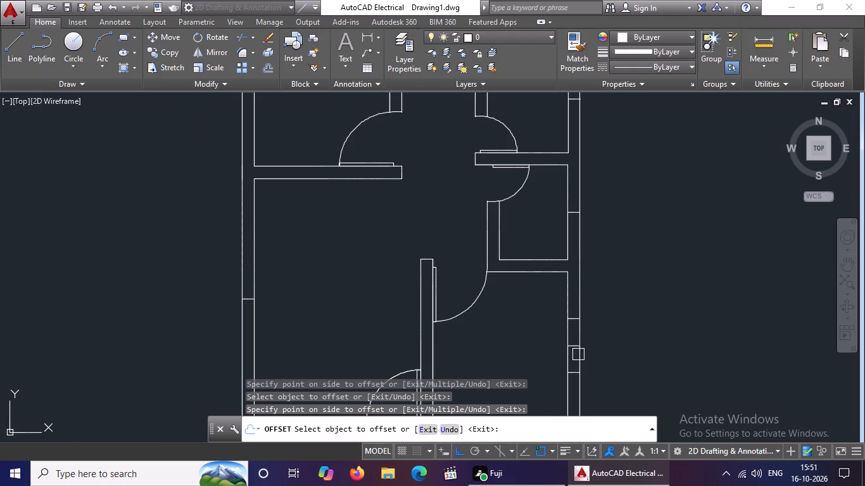
scroll(568, 204, "up", 2)
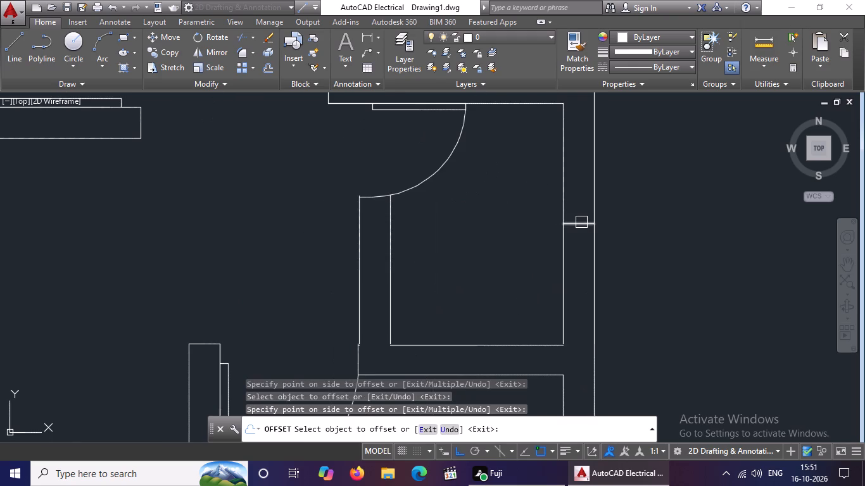
scroll(606, 215, "down", 3)
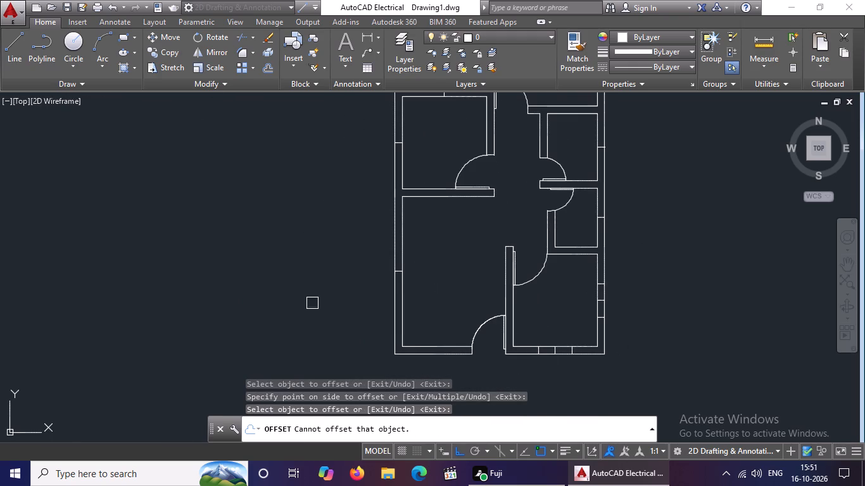
scroll(395, 282, "up", 2)
left_click(405, 256)
left_click(396, 187)
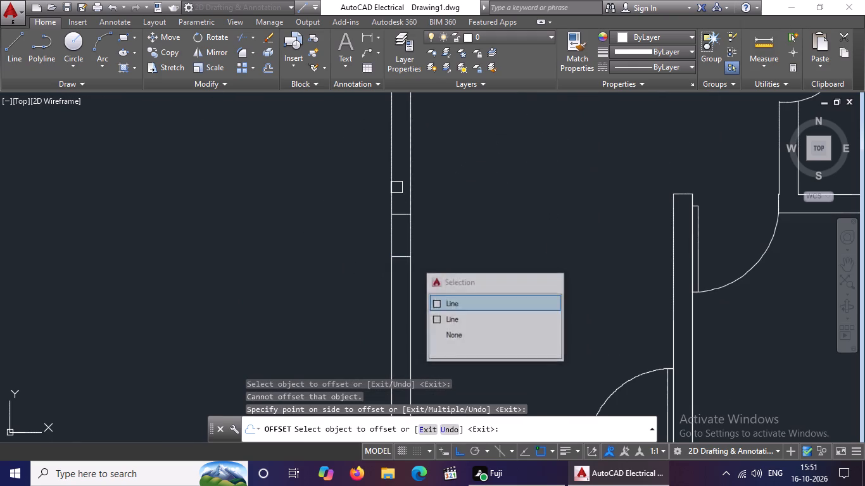
left_click_drag(401, 256, 401, 263)
left_click(396, 335)
Offset the outermost cross lines in the southwest room's west wall outward by 2, twice to the south and twice to the north.
scroll(441, 285, "down", 3)
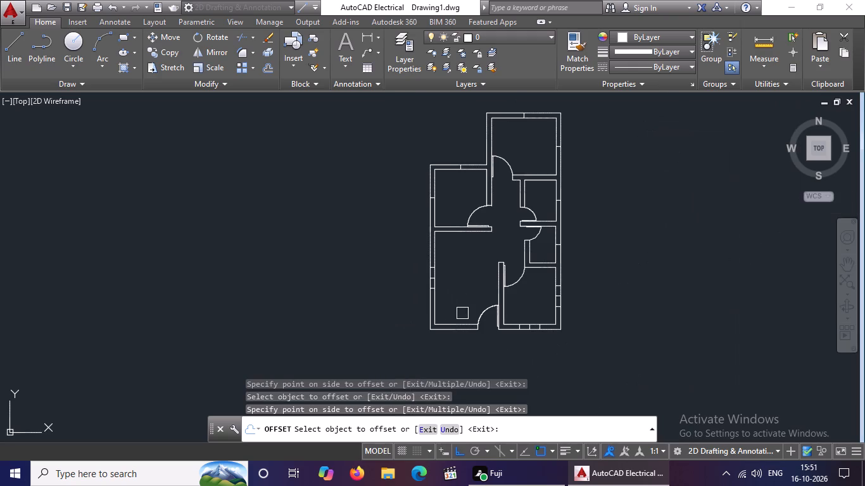
scroll(430, 306, "up", 3)
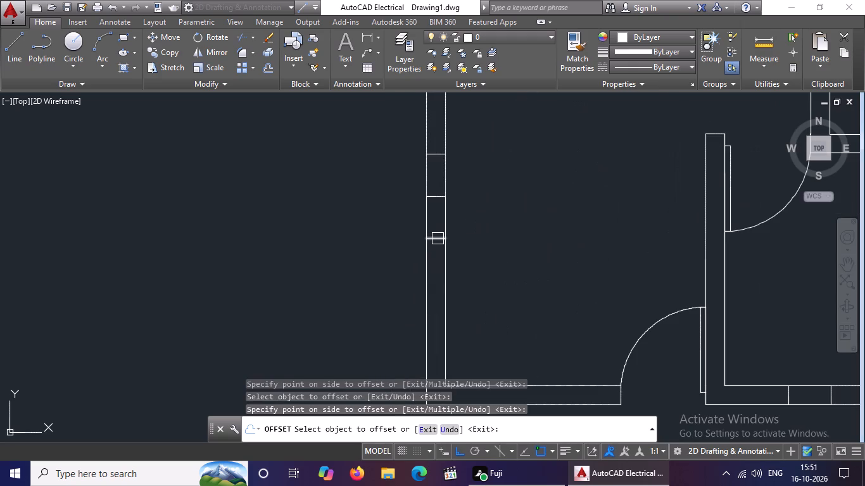
left_click(438, 239)
left_click(439, 330)
left_click_drag(436, 280, 436, 286)
left_click(450, 364)
left_click(434, 154)
left_click(442, 116)
scroll(443, 118, "down", 2)
middle_click_drag(455, 112, 476, 194)
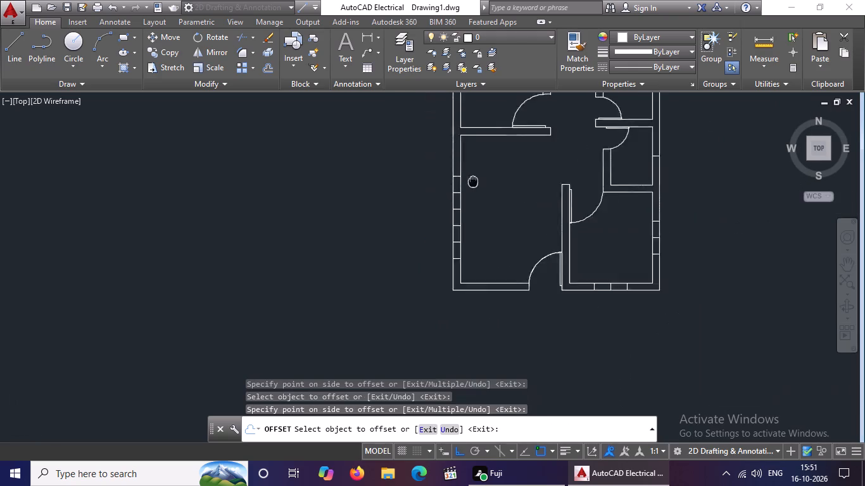
middle_click_drag(476, 194, 479, 244)
scroll(481, 258, "up", 2)
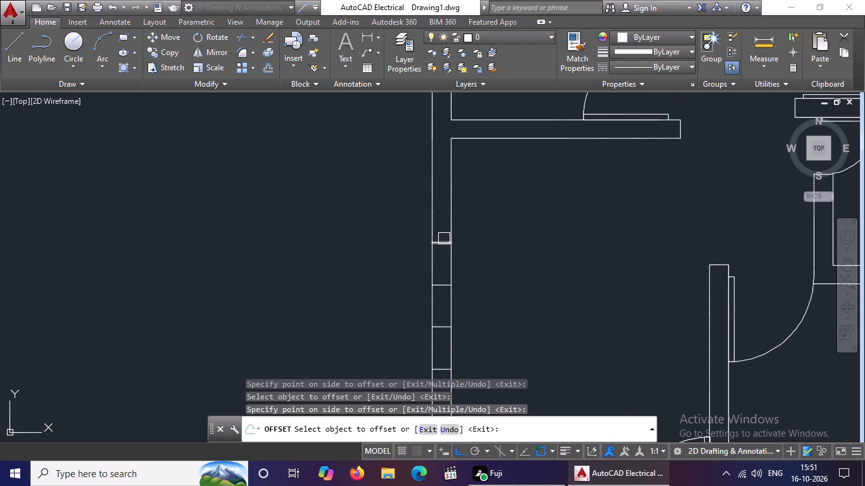
left_click(444, 240)
left_click(438, 179)
Offset the midpoint cross line in the northwest room's west wall by 2 to both its north and south sides.
scroll(467, 187, "down", 2)
middle_click_drag(476, 232, 476, 301)
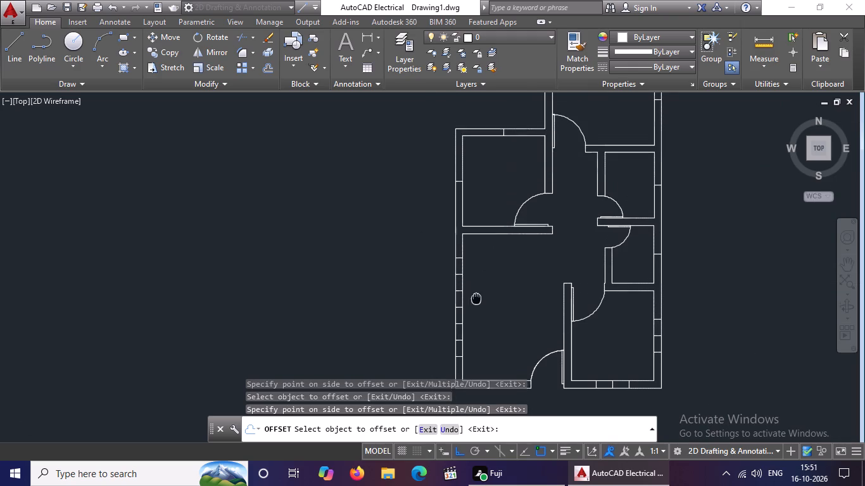
middle_click_drag(476, 301, 476, 323)
scroll(472, 211, "up", 2)
left_click_drag(439, 204, 439, 195)
left_click(436, 148)
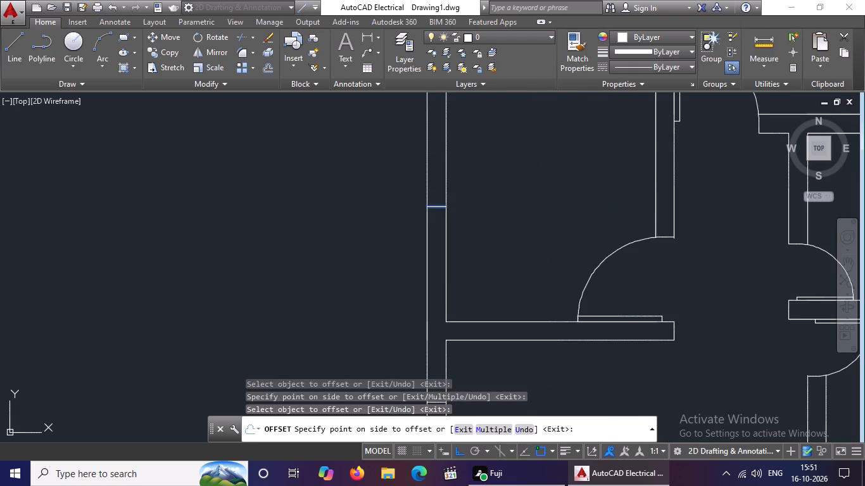
left_click_drag(439, 209, 438, 304)
left_click(438, 304)
Offset the midpoint cross line in the northwest room's north wall by 2 to both its west and east sides.
scroll(485, 263, "down", 2)
scroll(503, 172, "up", 3)
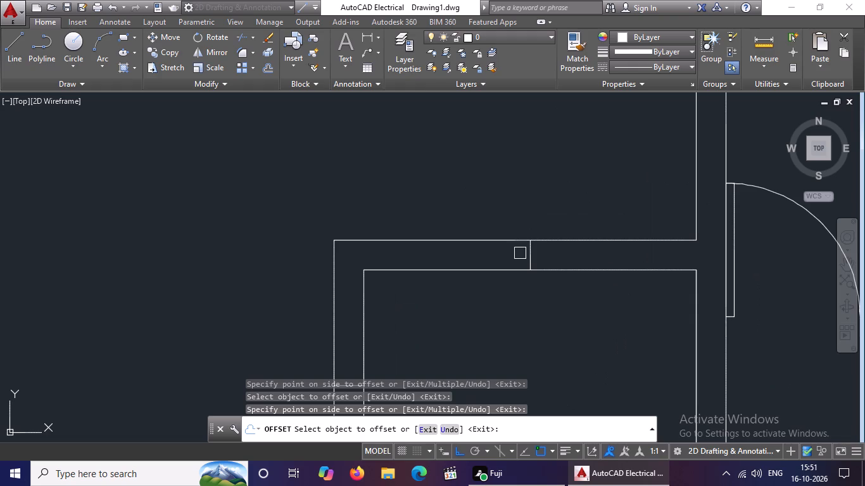
left_click_drag(533, 251, 522, 253)
left_click_drag(416, 257, 427, 259)
left_click_drag(531, 255, 538, 255)
left_click(574, 256)
Offset the midpoint cross line in the northernmost room's north wall by 2 to both its west and east sides.
scroll(591, 251, "down", 3)
scroll(693, 161, "up", 3)
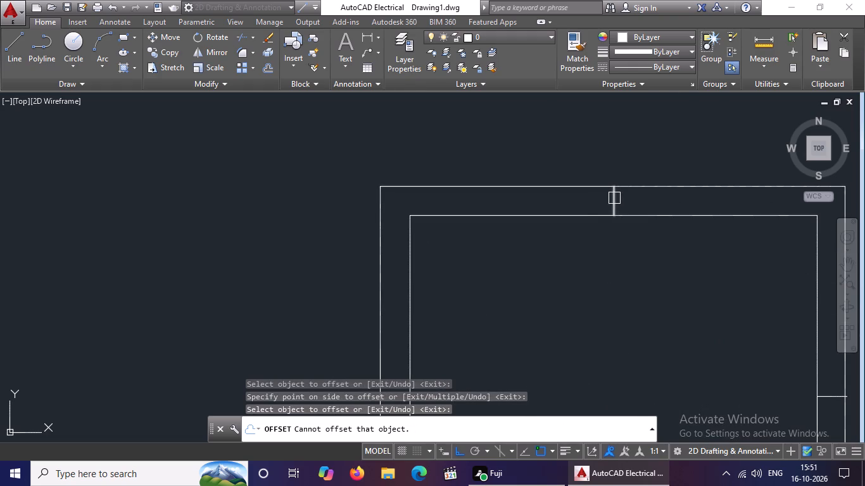
left_click_drag(615, 198, 598, 204)
left_click_drag(439, 233, 467, 230)
left_click(611, 208)
left_click(673, 204)
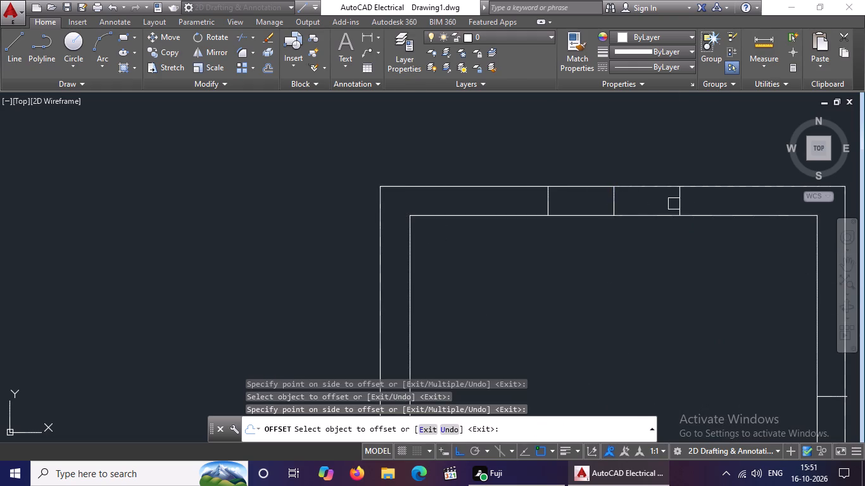
Offset the midpoint cross line in the northernmost room's east wall by 2 to both its north and south sides.
scroll(674, 203, "down", 3)
scroll(750, 315, "up", 2)
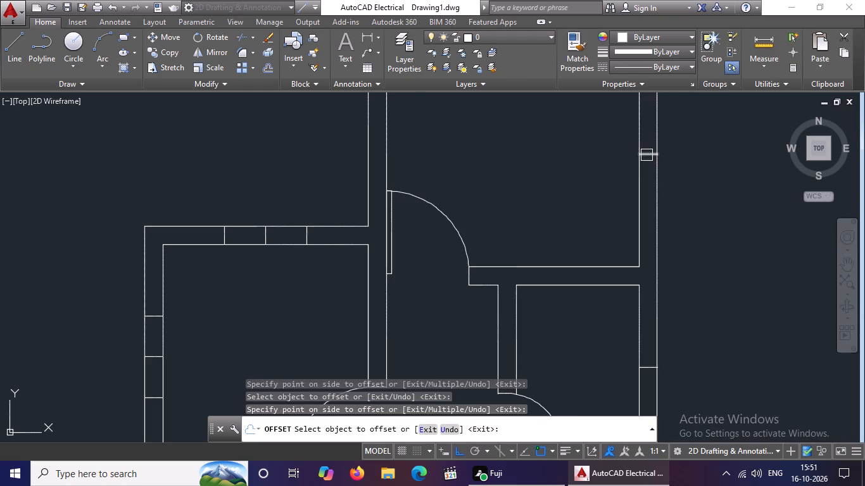
left_click(648, 153)
scroll(648, 153, "up", 1)
left_click(656, 134)
left_click_drag(649, 153, 649, 159)
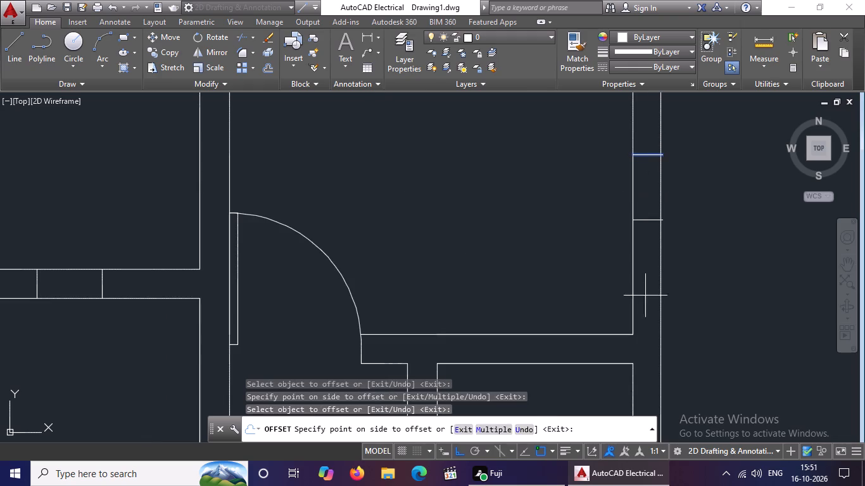
left_click(645, 296)
Offset the east wall's midpoint cross line by 2 to both north and south in the room directly south of the northernmost room.
scroll(657, 275, "down", 2)
scroll(681, 386, "up", 3)
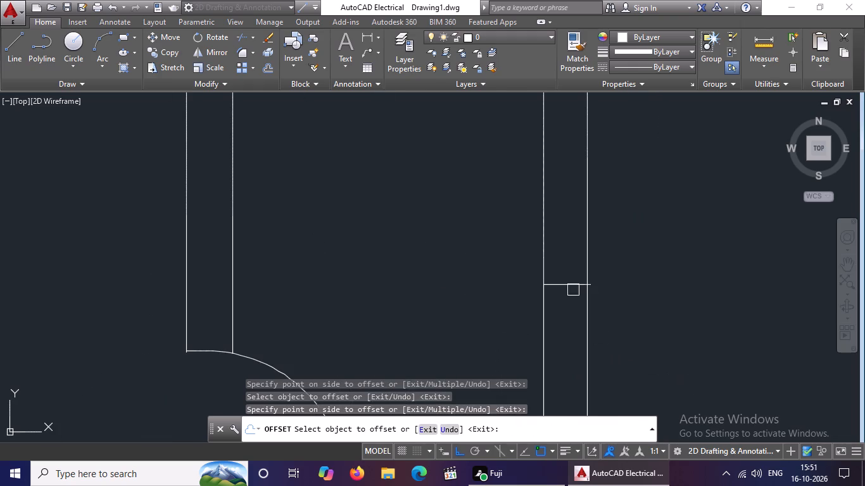
left_click_drag(571, 284, 574, 277)
left_click(580, 215)
left_click_drag(564, 284, 569, 308)
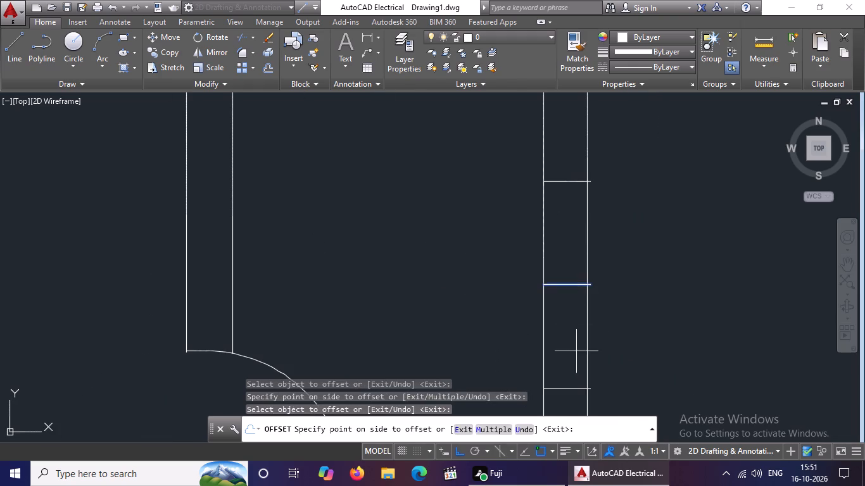
left_click(577, 351)
Offset the east wall's midpoint cross line by 2 to both north and south in the small room north of the southeast room.
scroll(603, 327, "down", 5)
middle_click_drag(629, 318, 641, 291)
scroll(640, 296, "up", 1)
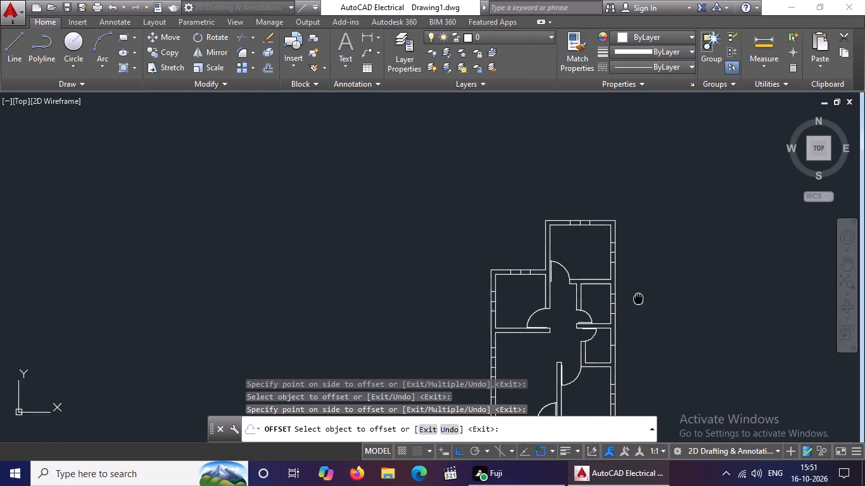
scroll(641, 291, "up", 1)
middle_click_drag(641, 291, 672, 254)
scroll(582, 363, "down", 3)
middle_click_drag(607, 363, 627, 328)
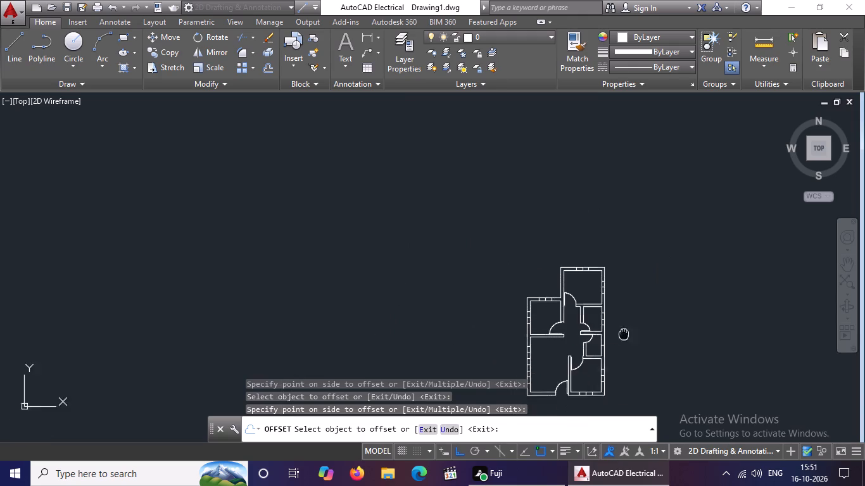
middle_click_drag(627, 328, 645, 301)
scroll(626, 316, "up", 4)
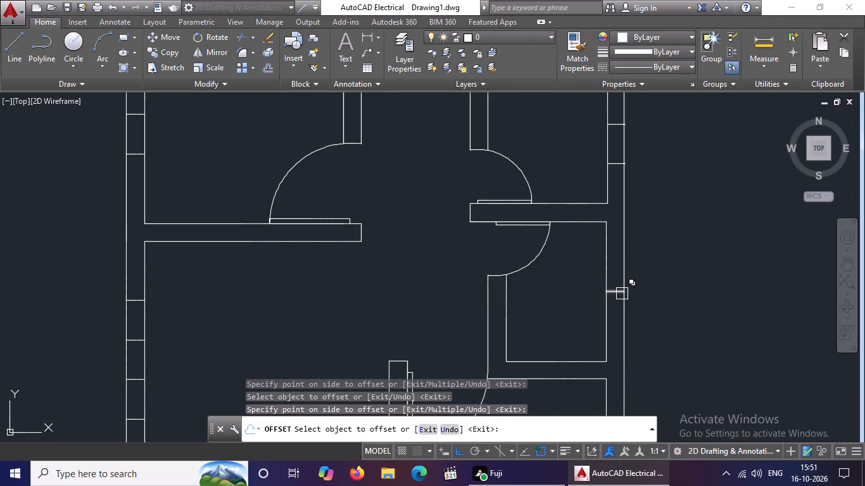
left_click(621, 292)
left_click(615, 242)
left_click(612, 292)
left_click(622, 343)
scroll(747, 346, "down", 3)
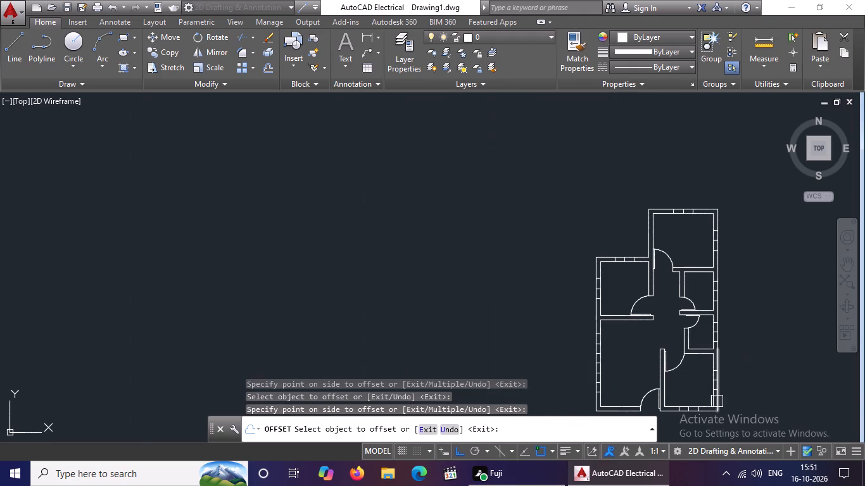
key("Escape")
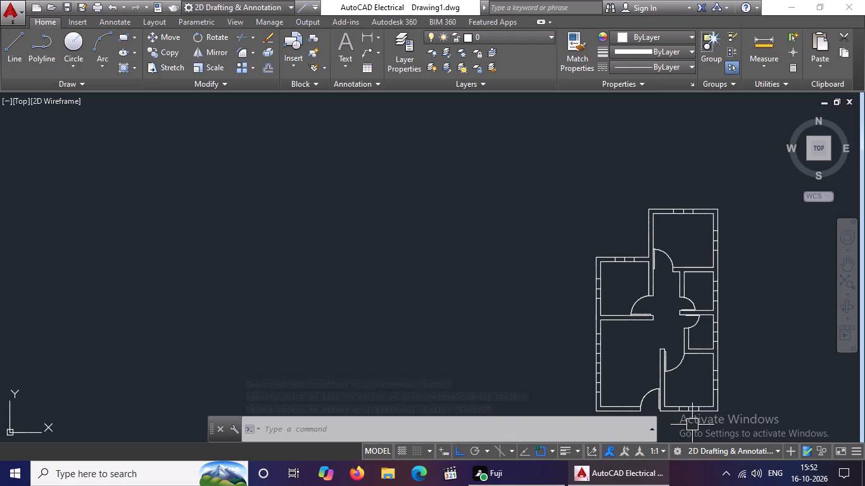
Erase the midpoint cross line in the southwest room's west wall.
scroll(595, 366, "up", 3)
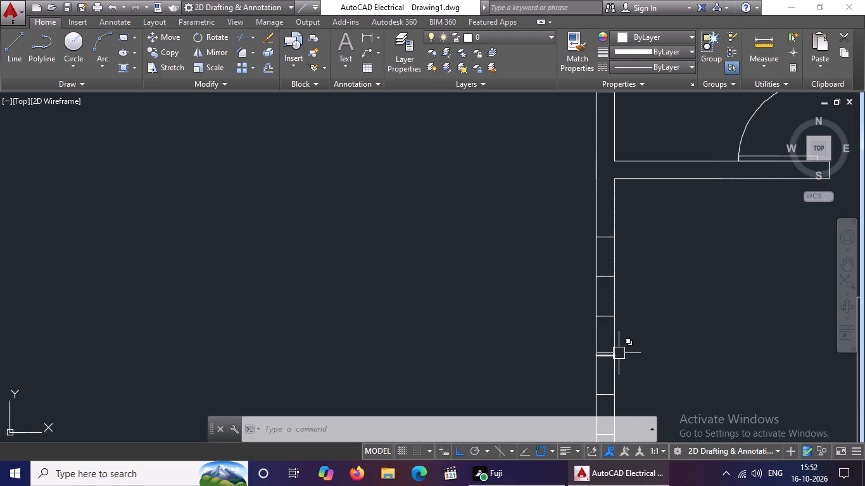
left_click(607, 358)
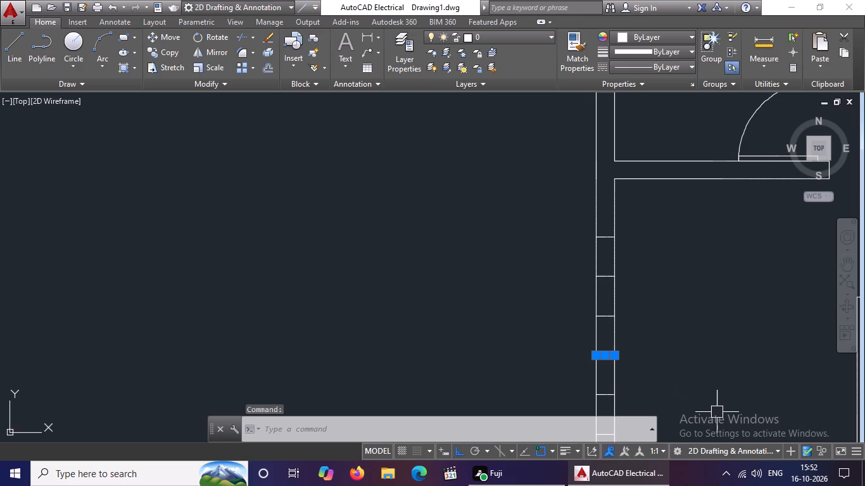
key("Delete")
scroll(698, 301, "down", 2)
middle_click_drag(705, 366, 705, 365)
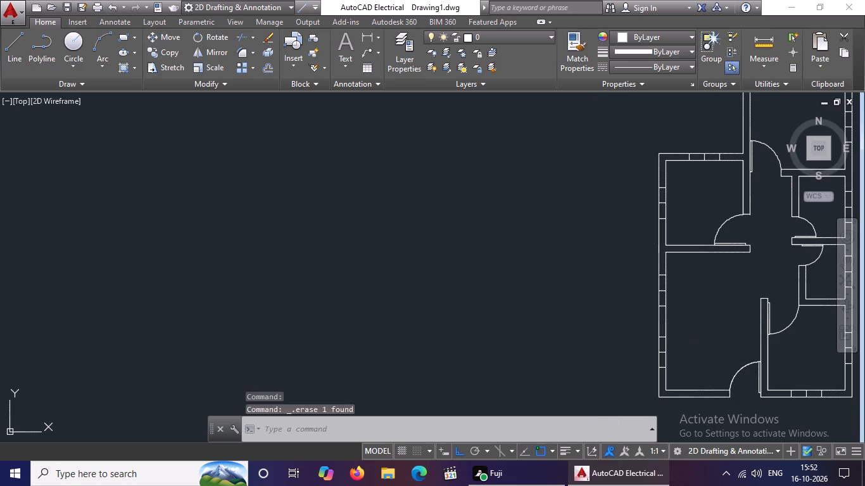
Erase the two offset lines north and south of the midpoint line in the east wall of the small room north of the southeast room.
middle_click_drag(705, 365, 553, 364)
scroll(729, 254, "up", 2)
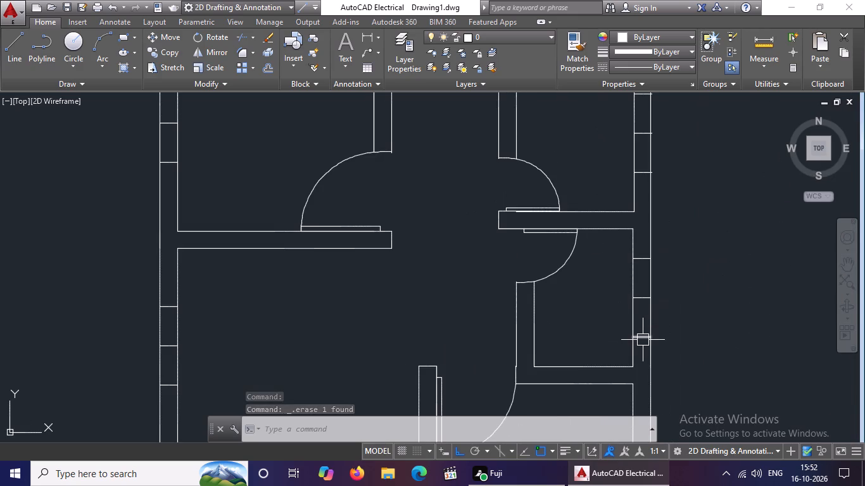
left_click(643, 336)
key("Delete")
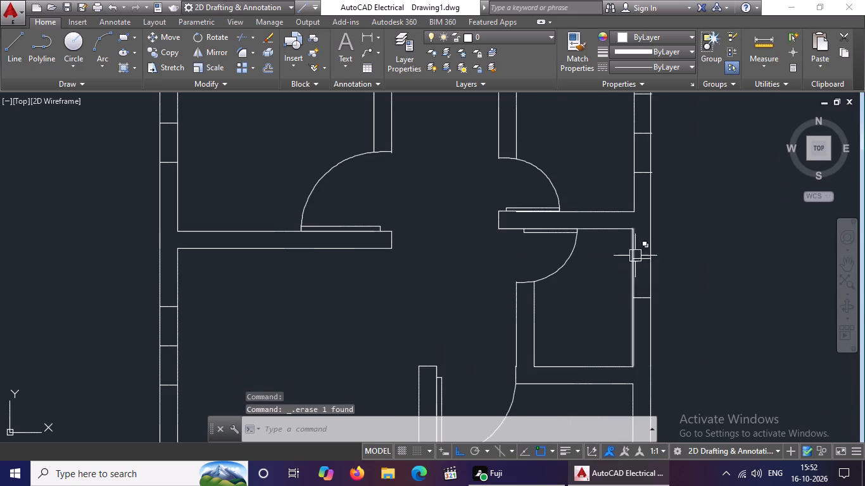
left_click(642, 256)
key("Delete")
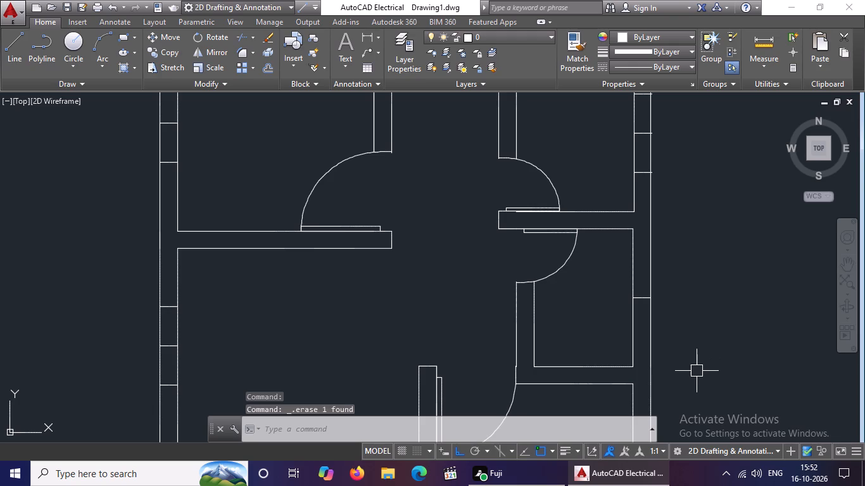
Offset the small room's remaining east wall midpoint line by 1 to both its north and south sides.
key("o")
key("Return")
key("1")
key("Return")
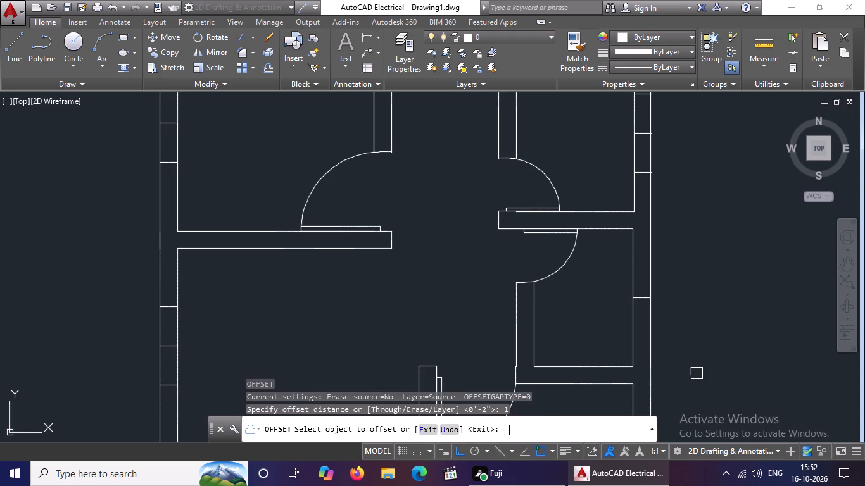
left_click_drag(641, 298, 641, 290)
left_click(643, 252)
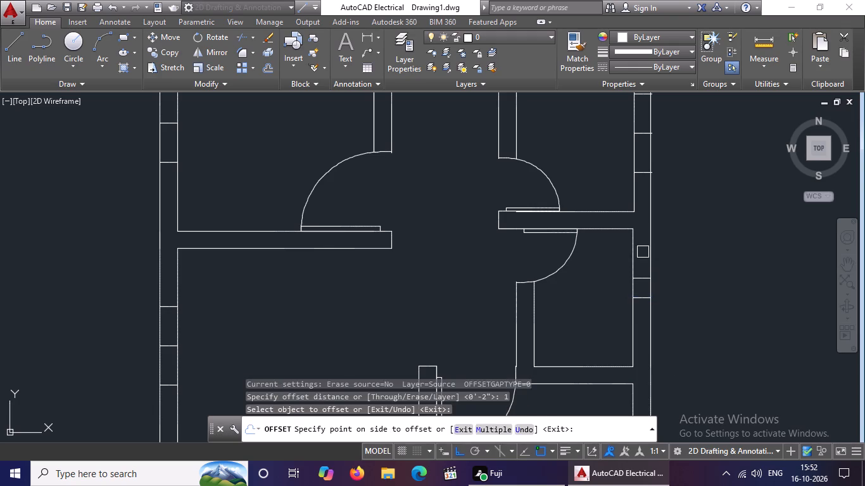
left_click_drag(639, 300, 640, 307)
left_click(650, 373)
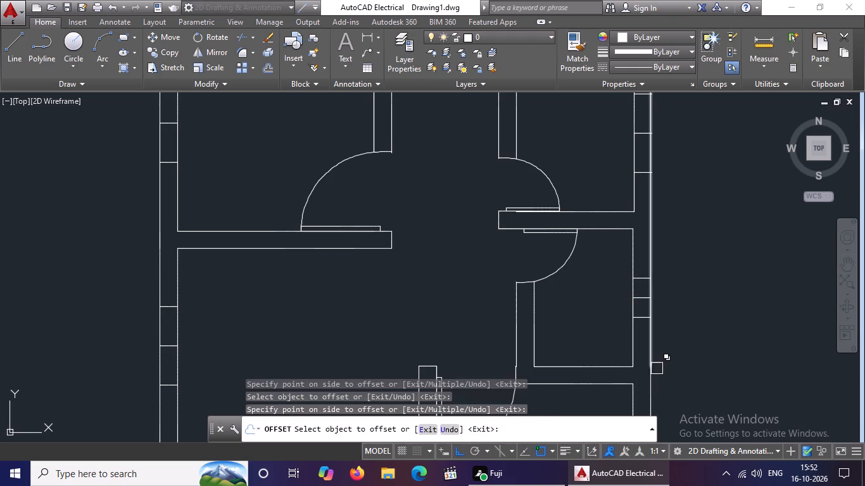
scroll(657, 368, "down", 2)
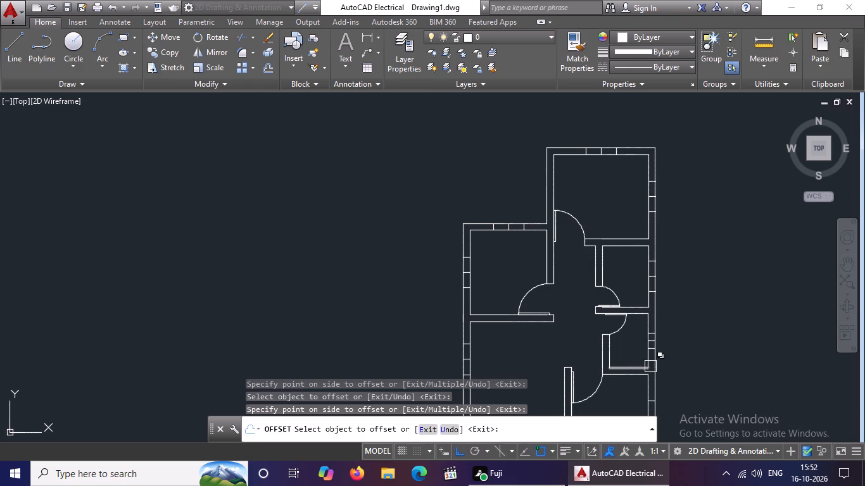
scroll(657, 275, "up", 1)
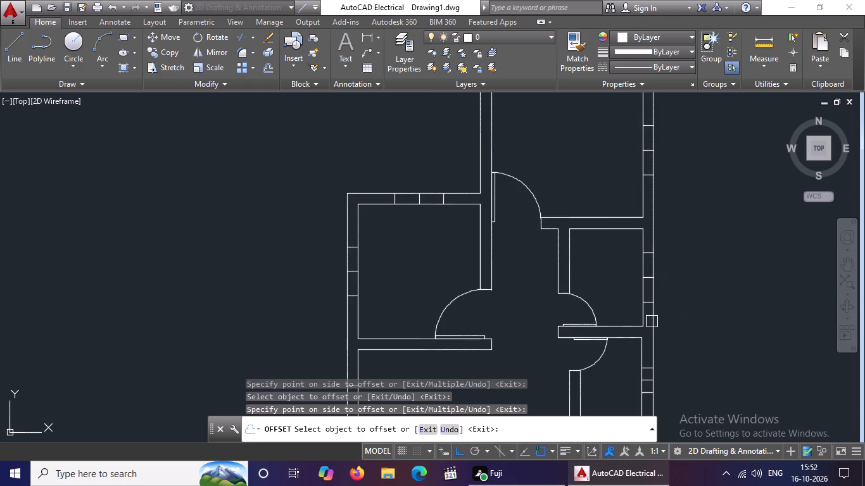
key("Escape")
Erase the two outer offset lines in the east wall of the room directly south of the northernmost room.
scroll(651, 337, "up", 2)
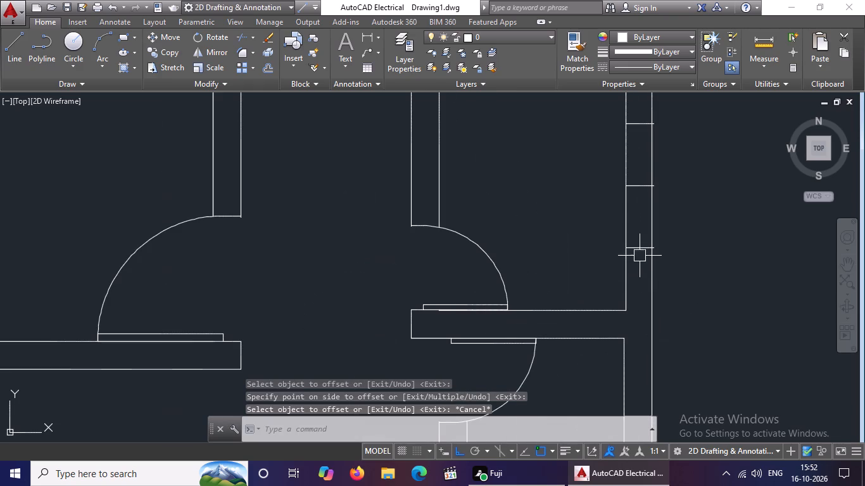
left_click(641, 247)
key("Delete")
scroll(672, 271, "down", 3)
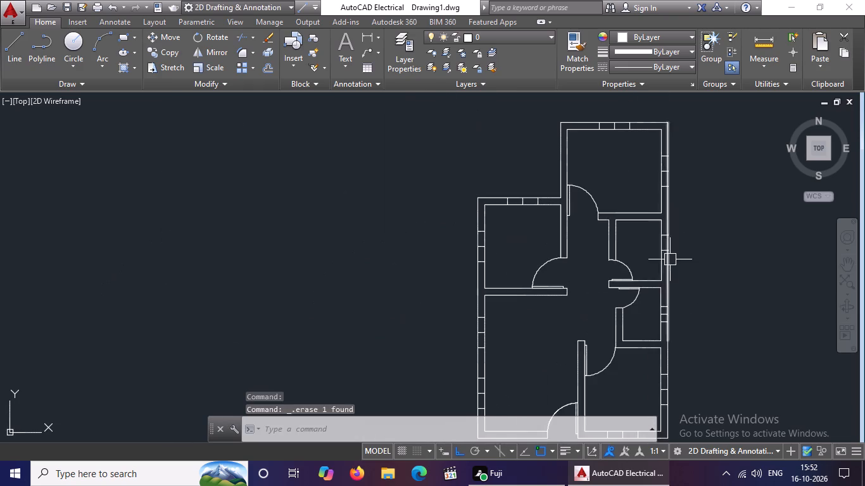
scroll(659, 216, "up", 3)
left_click(679, 291)
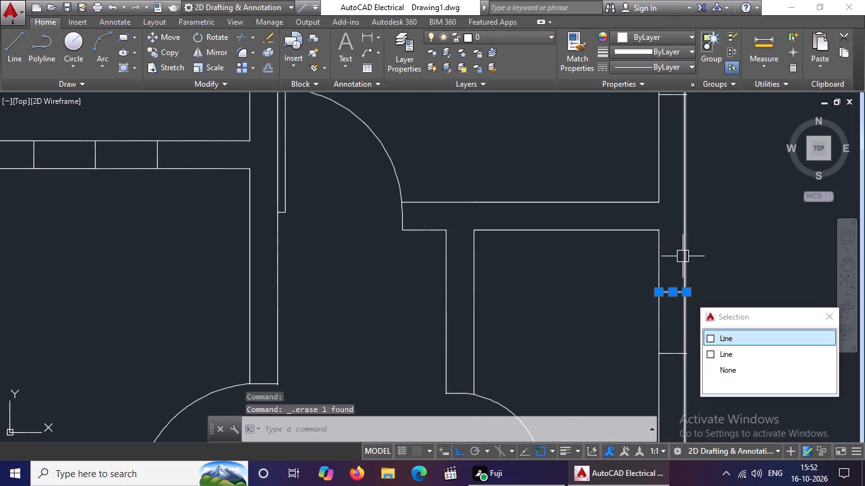
key("Delete")
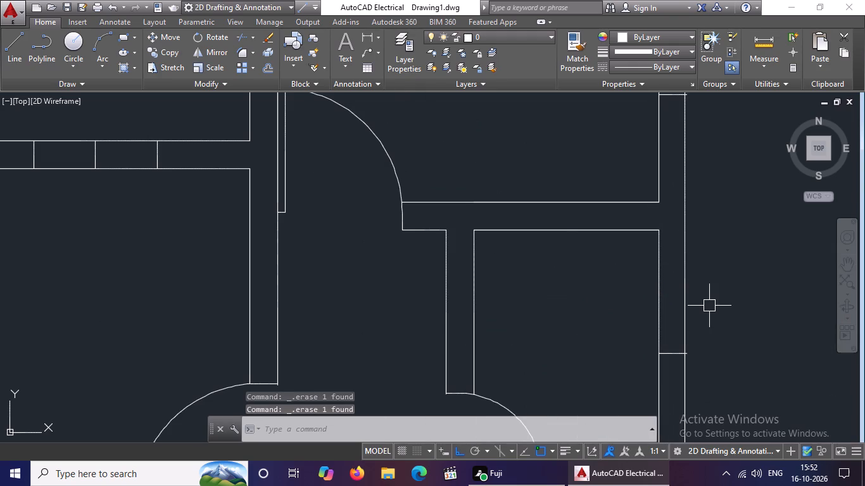
key("Escape")
Offset the east wall midpoint line by 1 to both north and south in the room directly south of the northernmost room.
key("o")
key("Return")
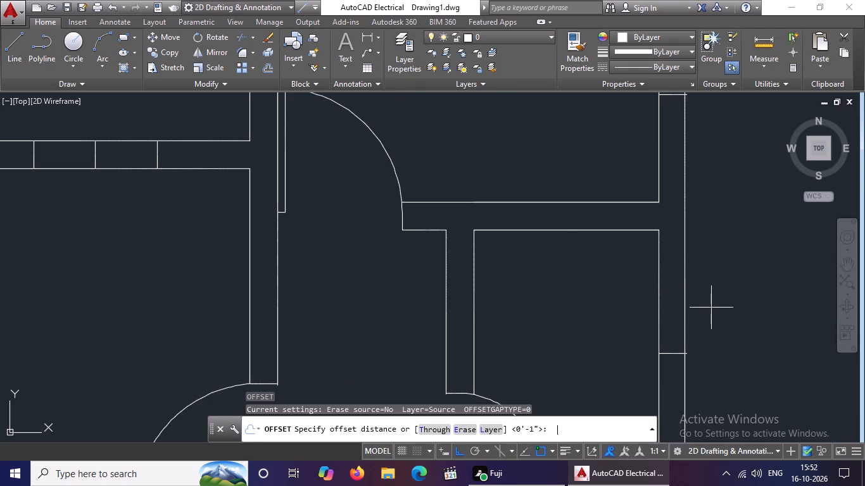
key("1")
key("Return")
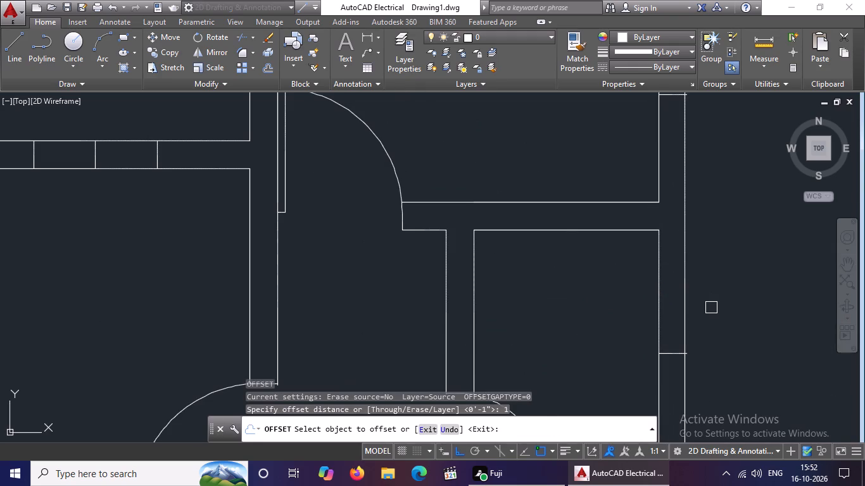
scroll(710, 307, "down", 3)
scroll(710, 313, "up", 3)
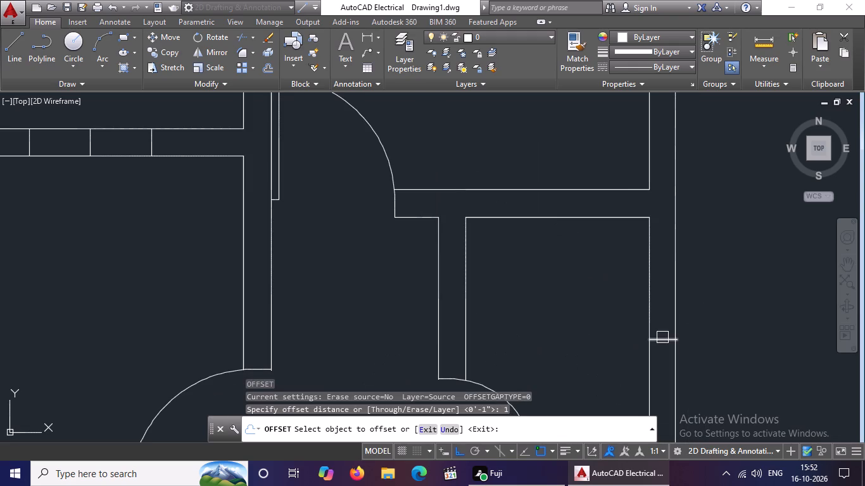
left_click(662, 337)
left_click(670, 277)
left_click(670, 344)
left_click(663, 404)
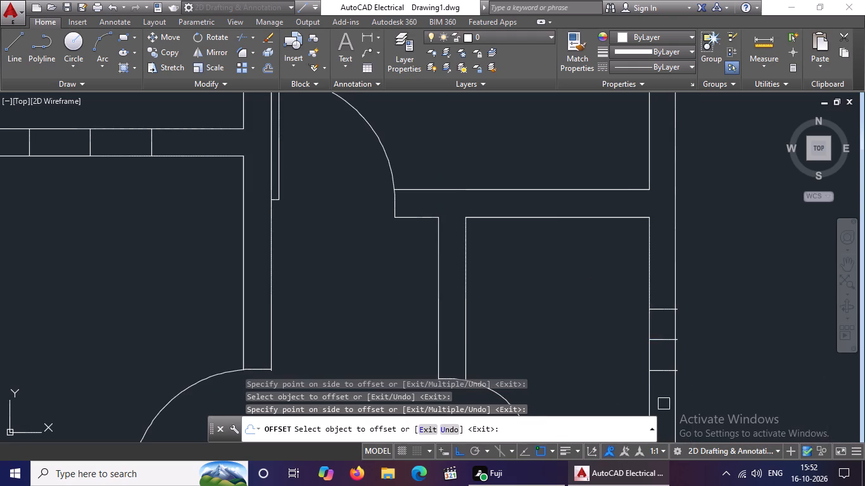
scroll(683, 372, "down", 3)
middle_click_drag(682, 372, 696, 305)
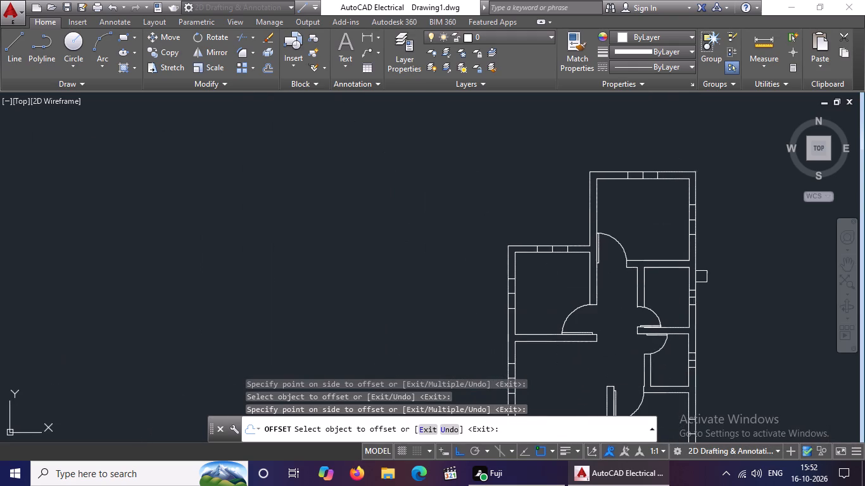
scroll(695, 283, "down", 2)
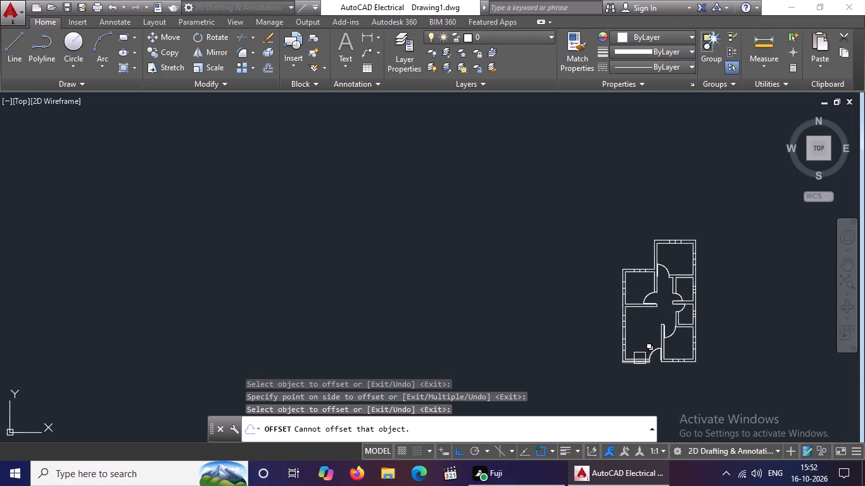
scroll(640, 352, "up", 2)
key("Escape")
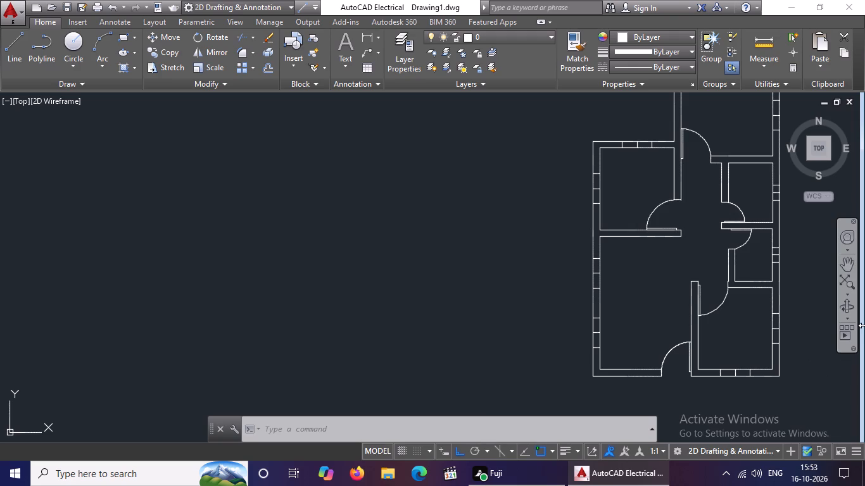
Draw a window centre line in the southeast room's south wall, joining the midpoints of the two outer cross lines.
key("l")
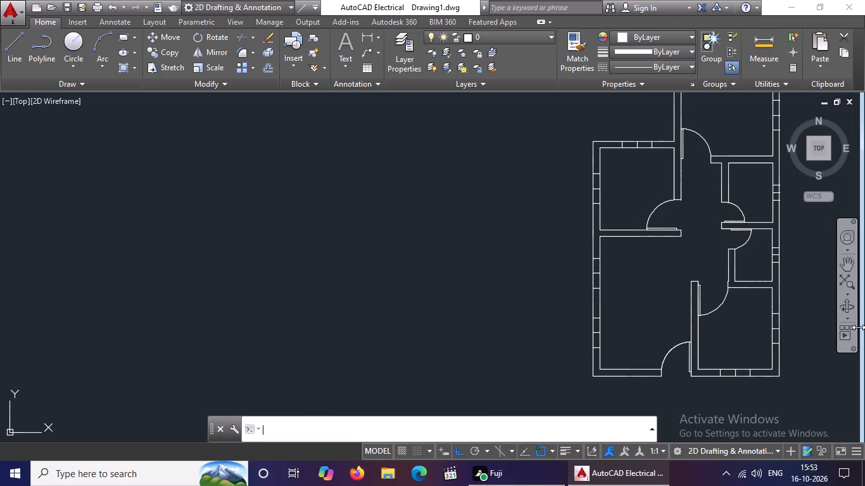
key("Return")
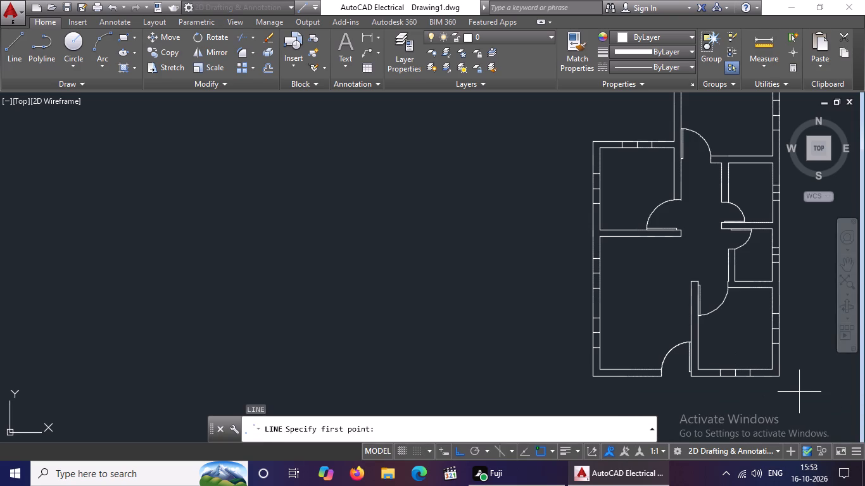
scroll(783, 401, "up", 1)
middle_click_drag(783, 400, 777, 397)
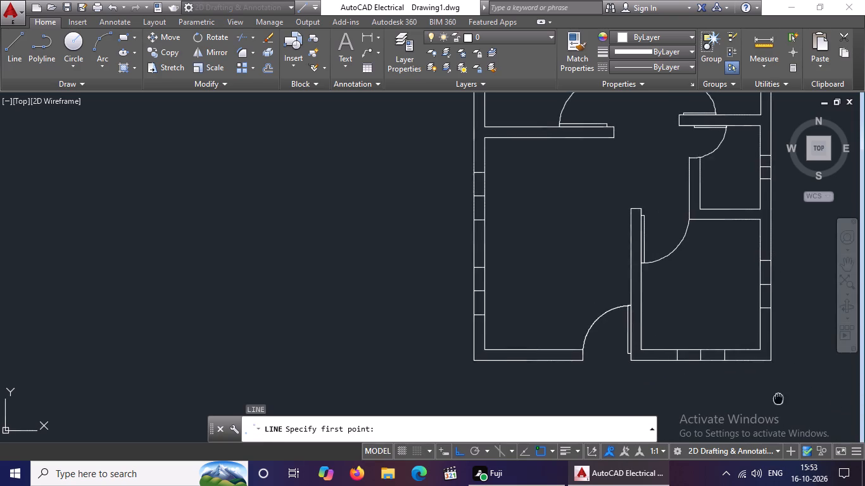
middle_click_drag(777, 397, 653, 374)
scroll(552, 323, "up", 2)
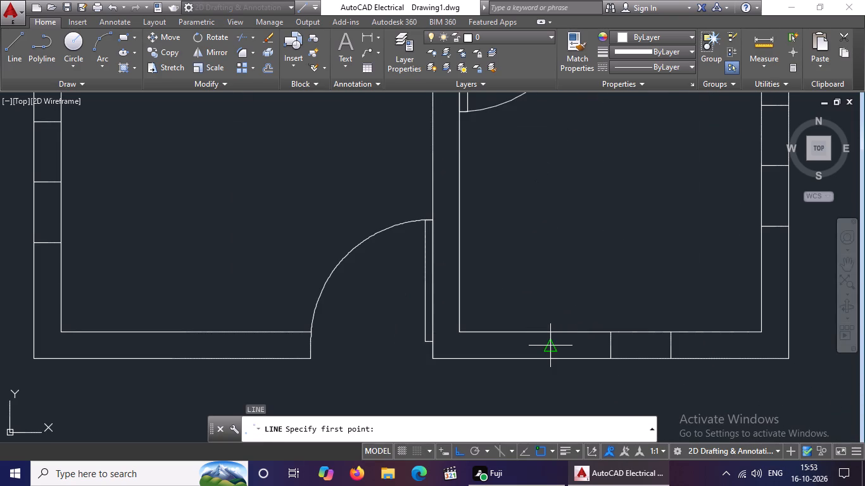
left_click_drag(548, 344, 557, 344)
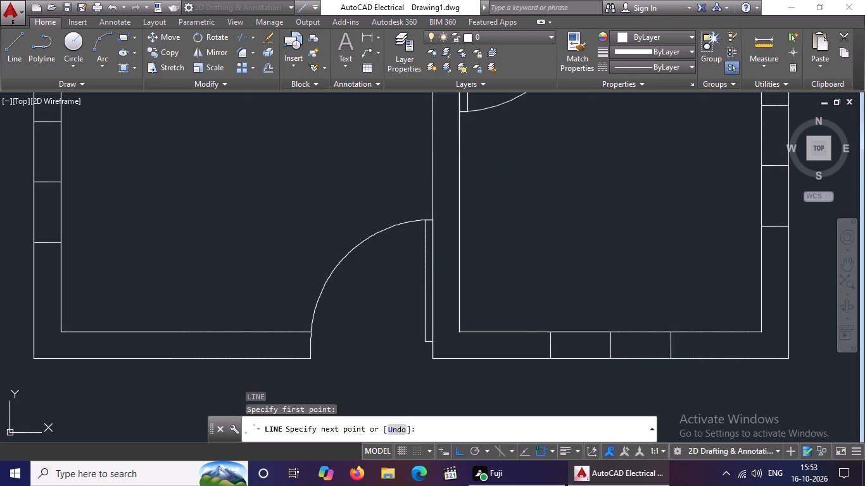
left_click(669, 347)
key("Escape")
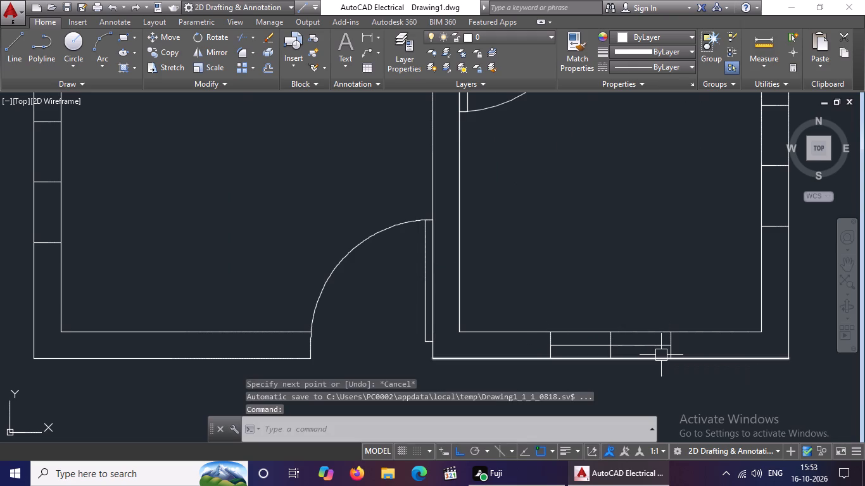
Draw a window centre line through the southern opening in the southwest room's west wall, between the outer cross lines' midpoints.
scroll(678, 361, "down", 2)
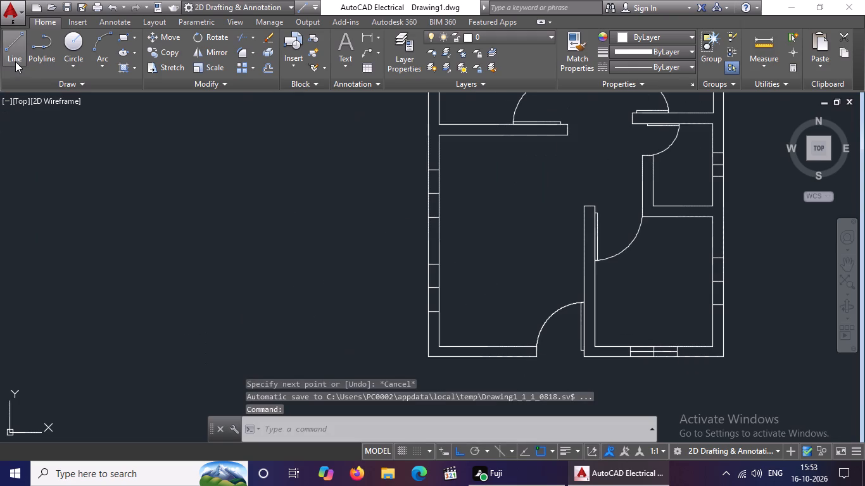
left_click(15, 59)
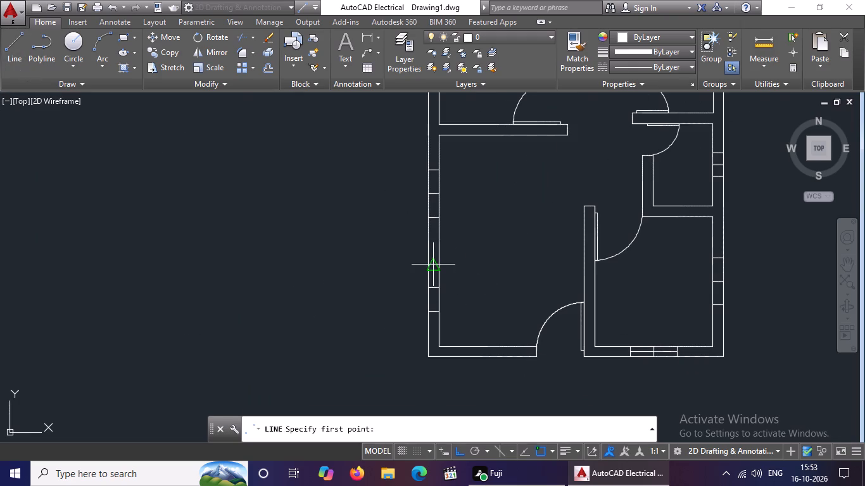
left_click(433, 261)
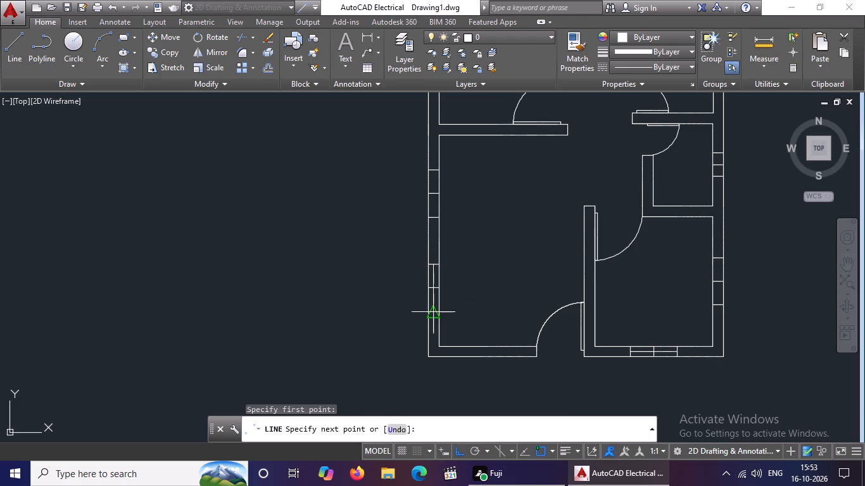
left_click(434, 309)
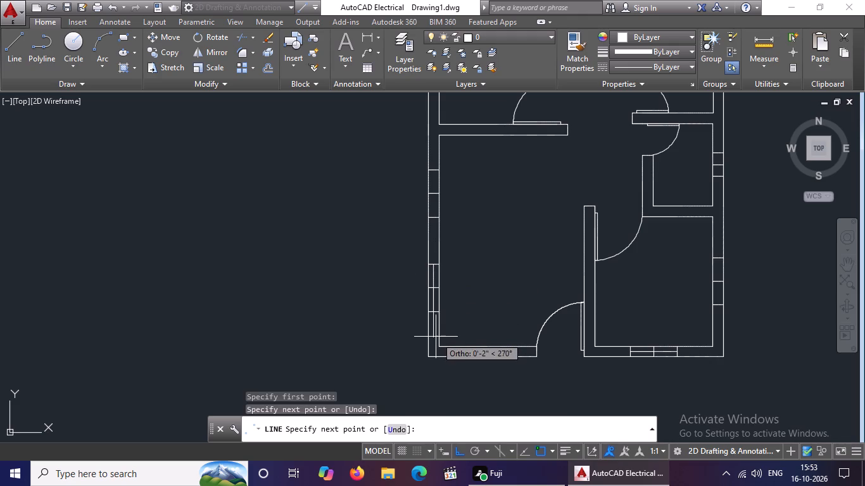
key("Escape")
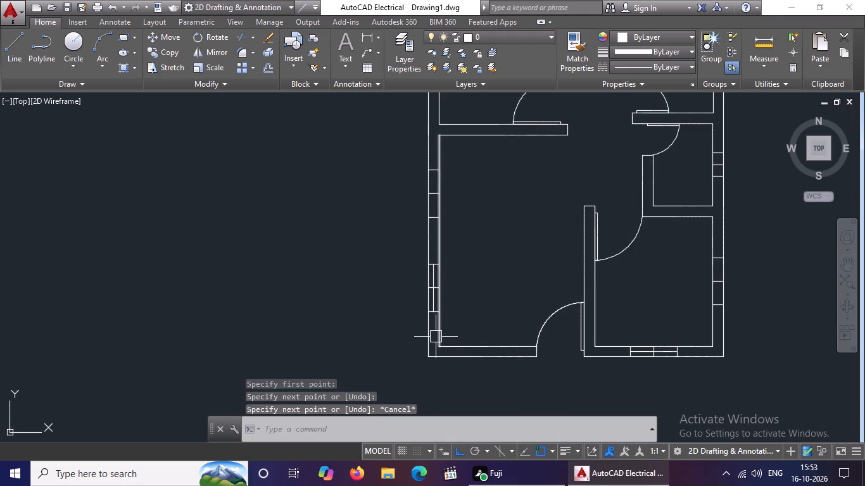
Draw a window centre line in the southeast room's east wall, joining the midpoints of the two outer cross lines.
left_click(9, 53)
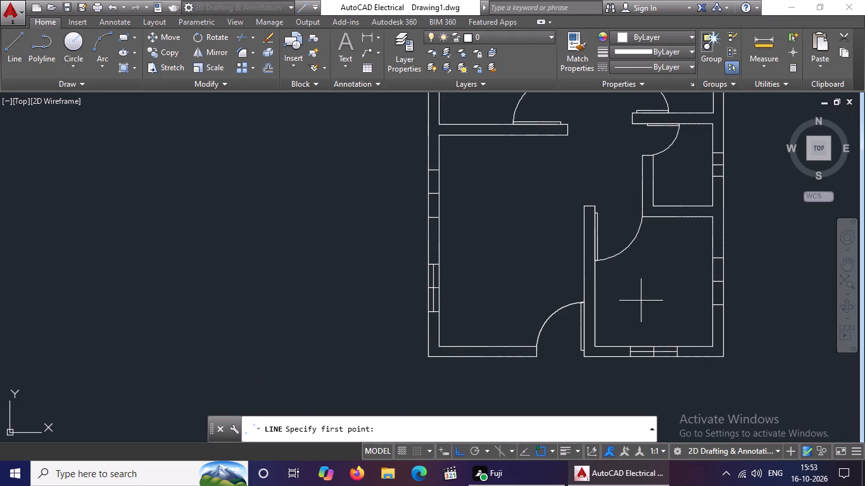
left_click(720, 255)
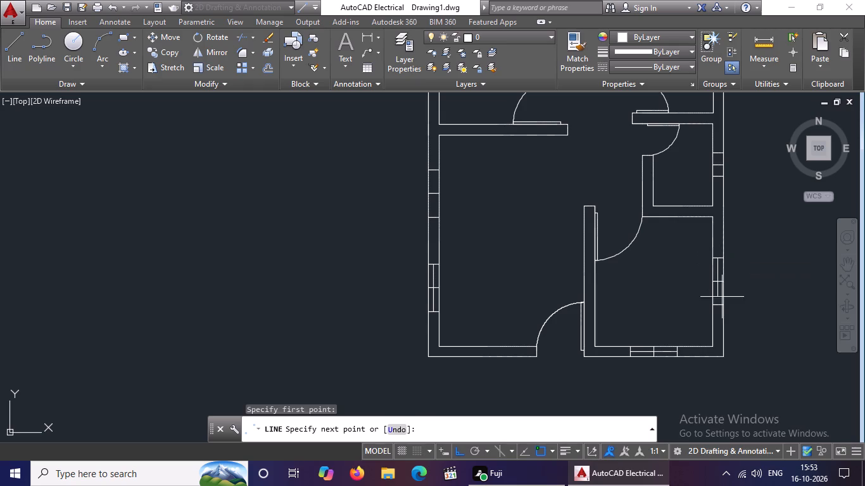
scroll(717, 313, "up", 2)
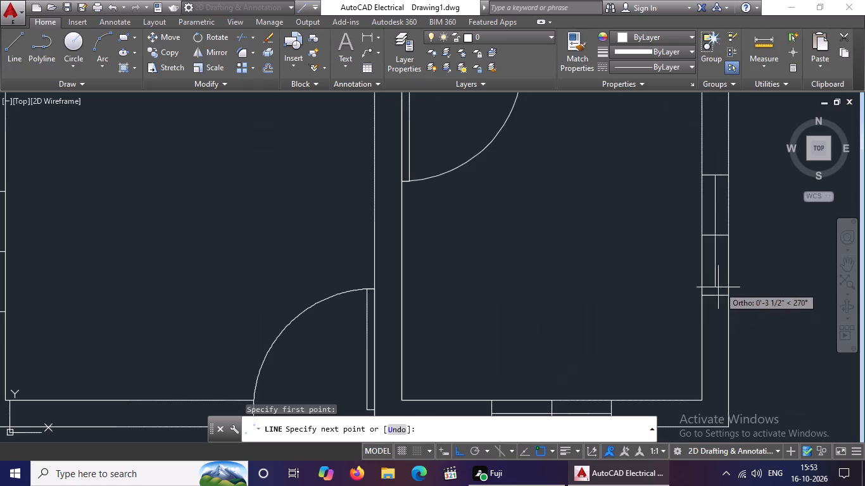
left_click(717, 297)
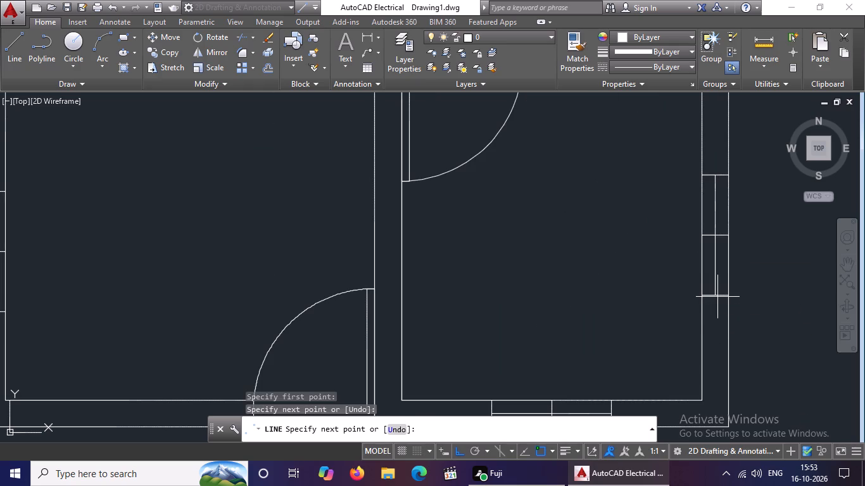
key("Escape")
scroll(726, 299, "down", 4)
scroll(698, 233, "up", 1)
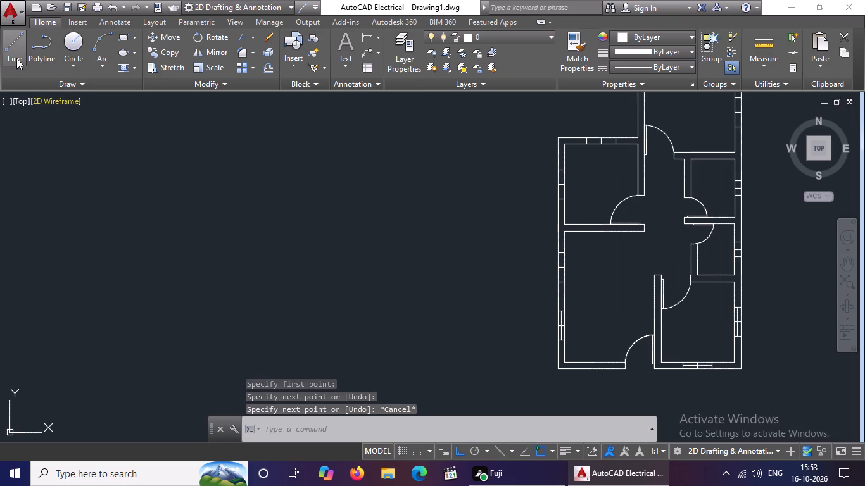
Draw a window centre line through the northern opening in the southwest room's west wall, between the outer cross lines' midpoints.
left_click_drag(16, 58, 23, 69)
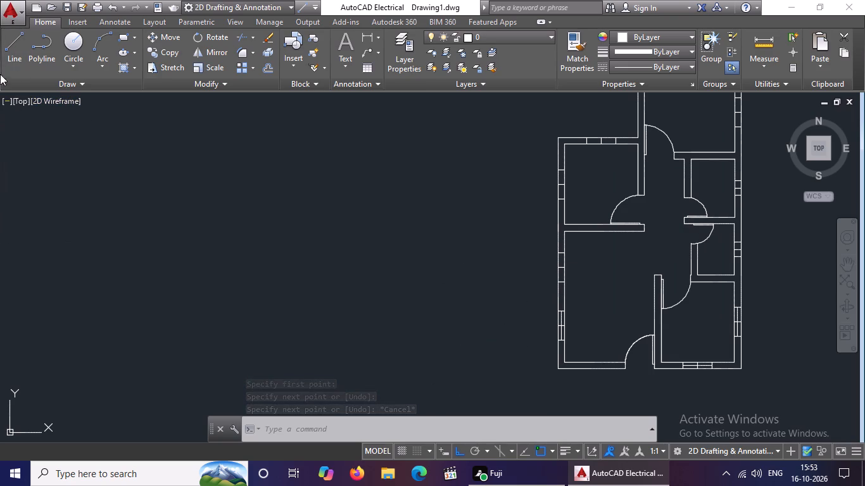
left_click(15, 54)
scroll(568, 249, "up", 1)
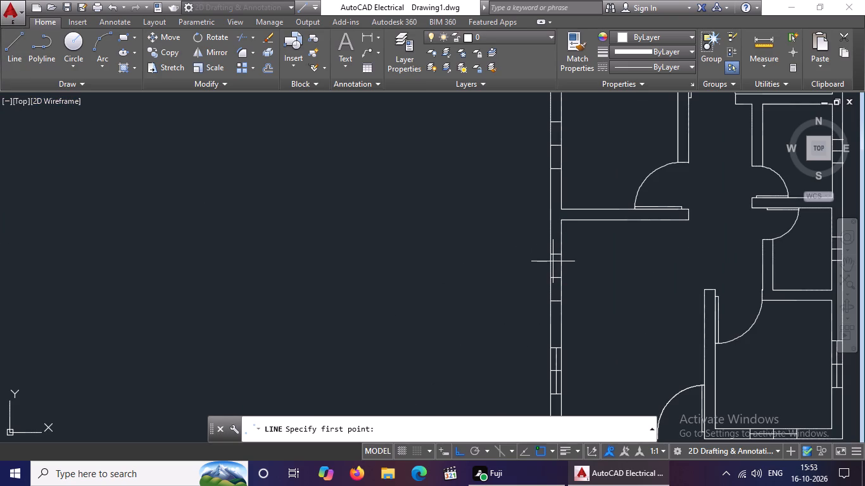
left_click(555, 256)
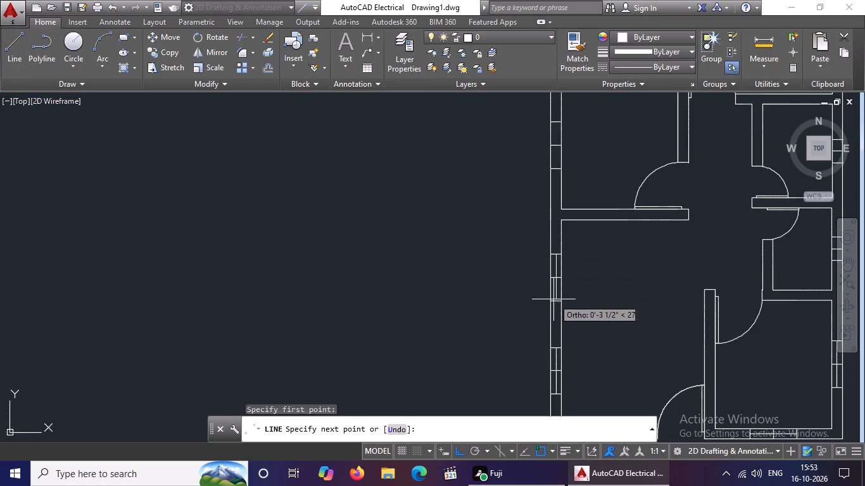
scroll(552, 302, "up", 3)
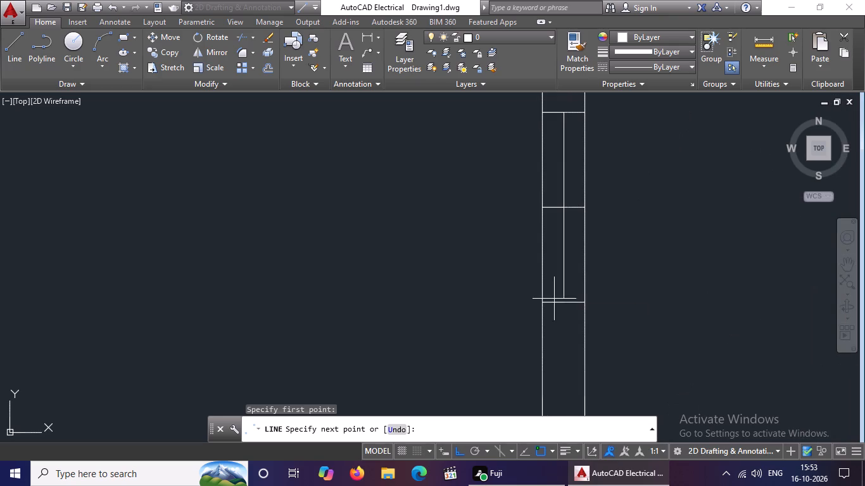
left_click(565, 304)
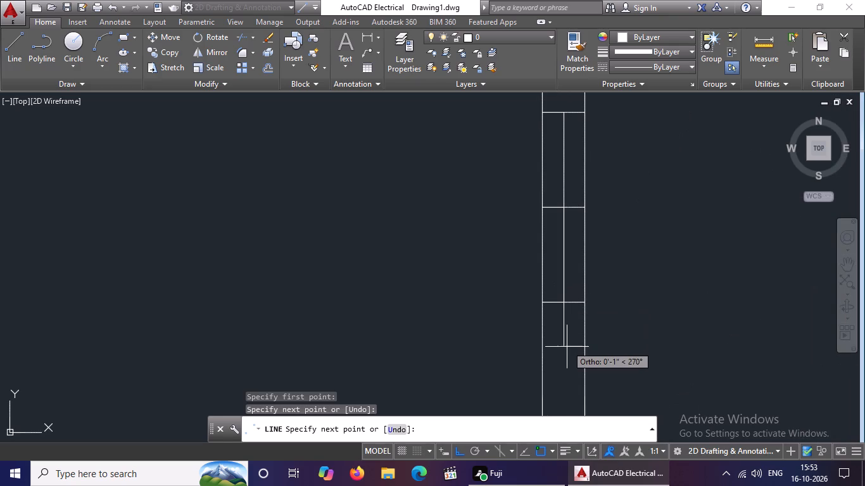
key("Escape")
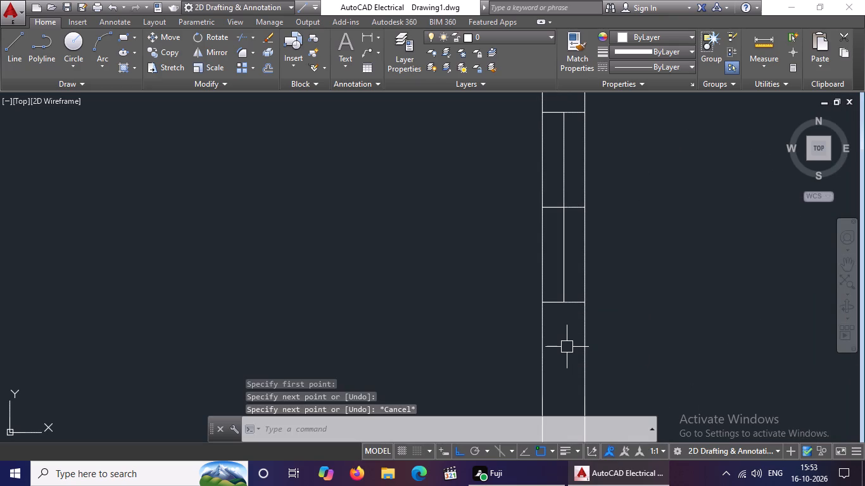
Draw a window centre line in the east wall of the small room directly north of the southeast room, joining the outer cross lines' midpoints.
scroll(605, 310, "down", 7)
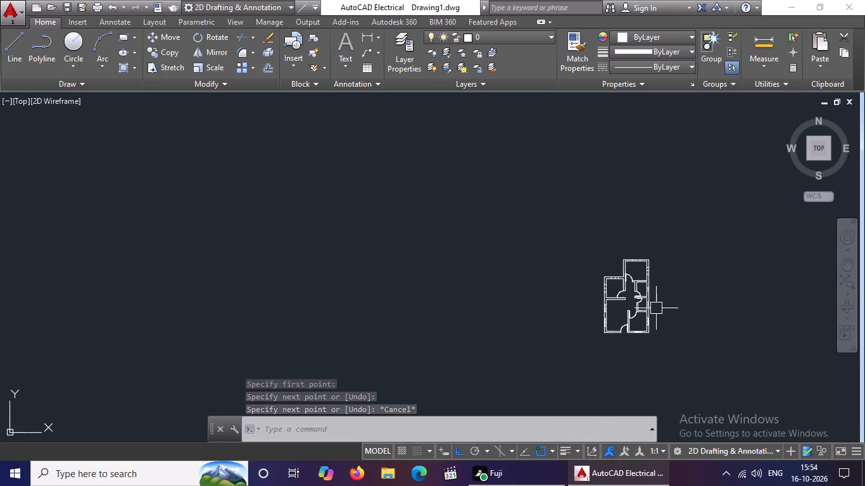
scroll(655, 308, "up", 3)
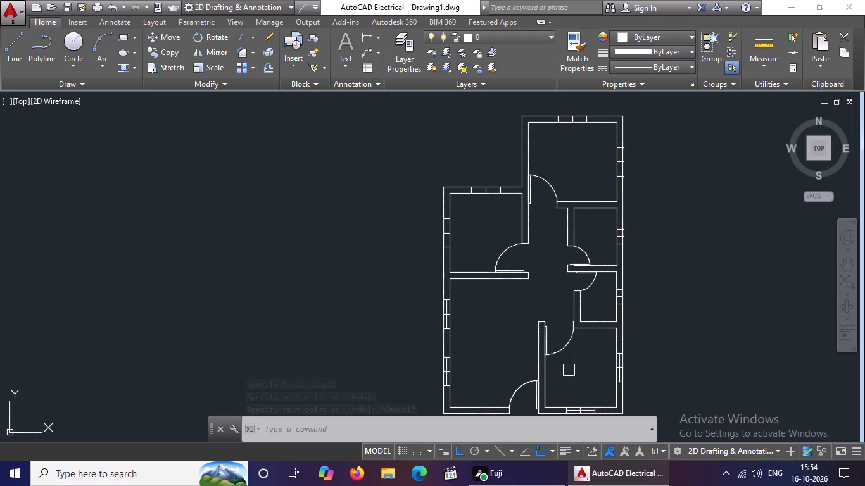
key("l")
key("Escape")
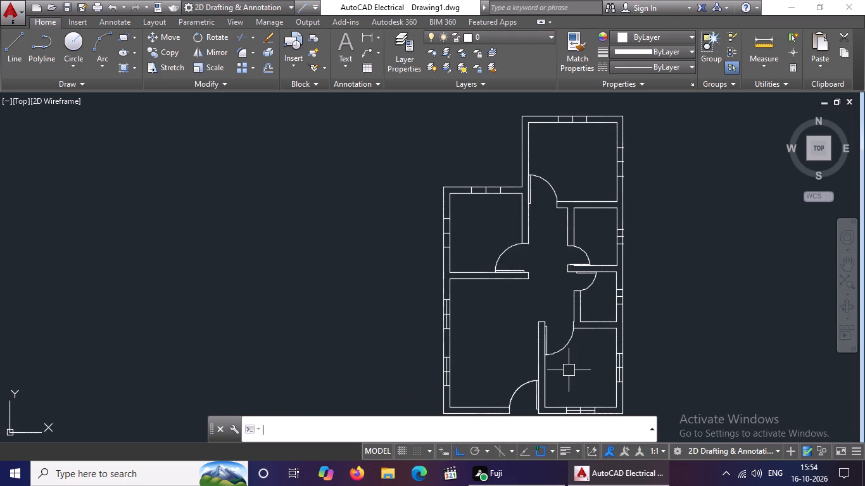
key("l")
key("Return")
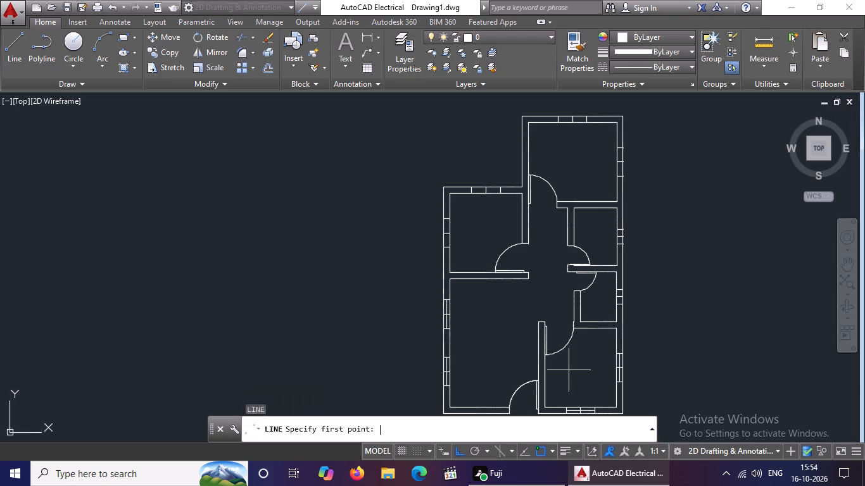
scroll(614, 307, "up", 1)
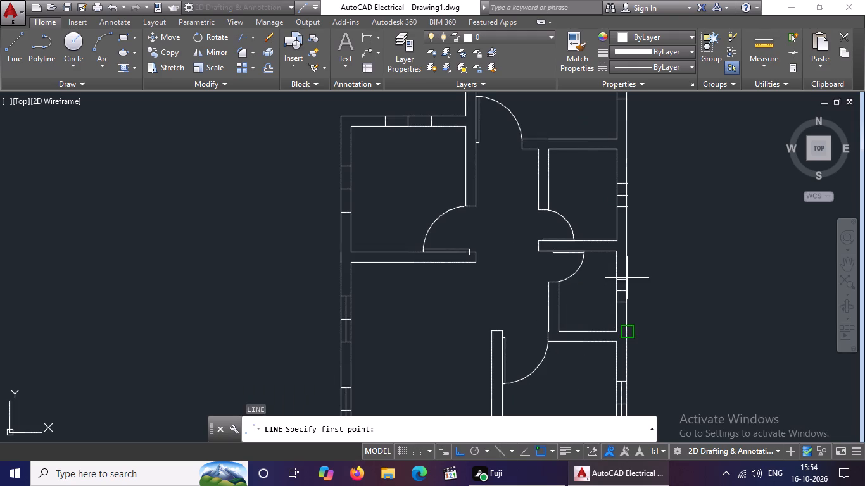
left_click(622, 276)
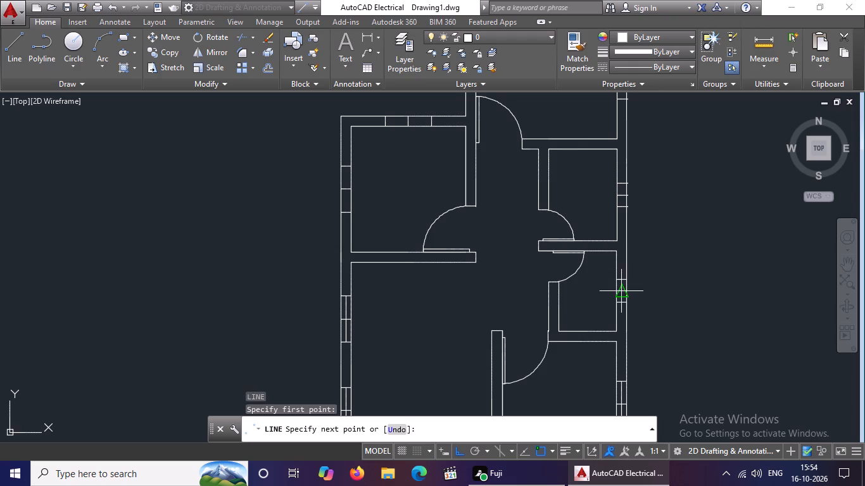
left_click(622, 303)
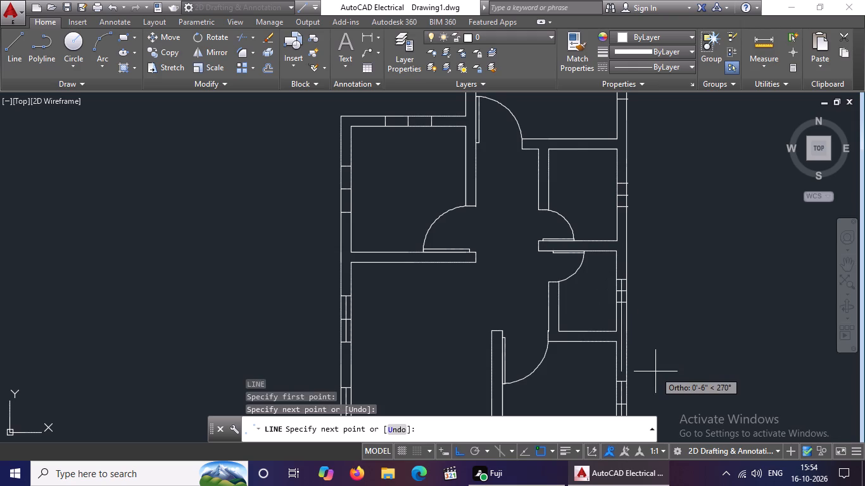
key("Escape")
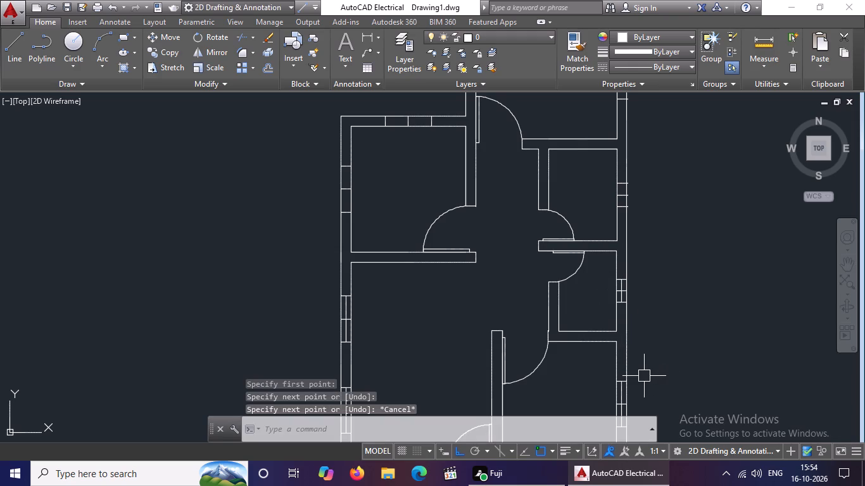
Draw a window centre line in the east wall of the room directly south of the northernmost room, joining the outer cross lines' midpoints.
key("l")
key("Return")
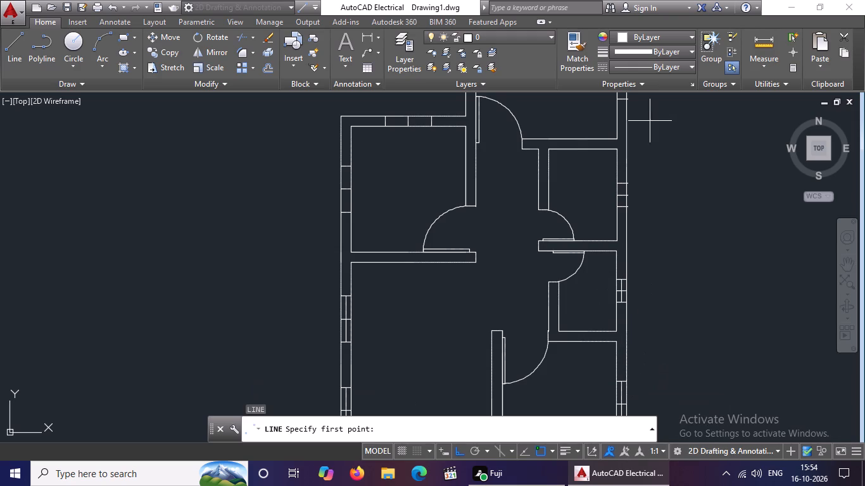
scroll(616, 194, "up", 3)
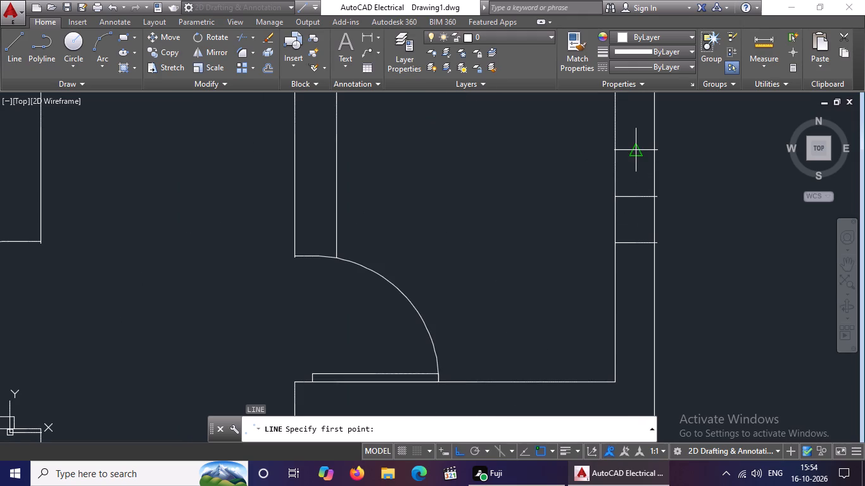
left_click(635, 149)
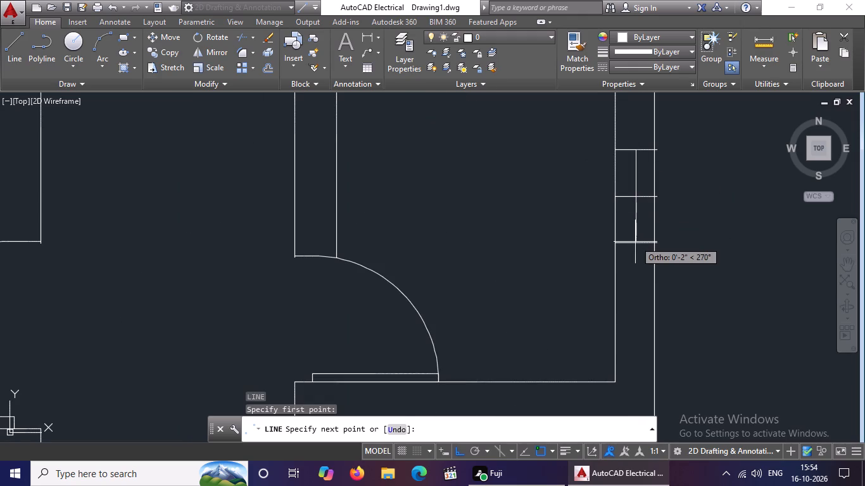
left_click(635, 246)
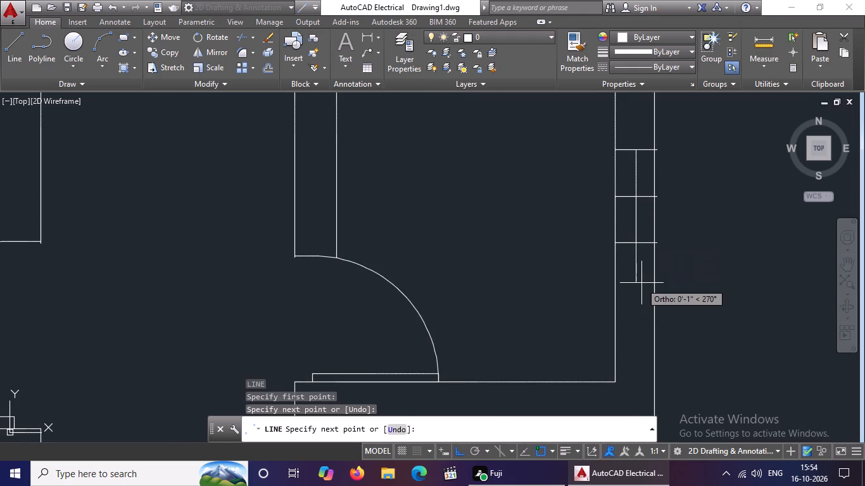
key("Escape")
Draw a window centre line in the northernmost room's east wall, joining the midpoints of the two outer cross lines.
scroll(663, 266, "down", 4)
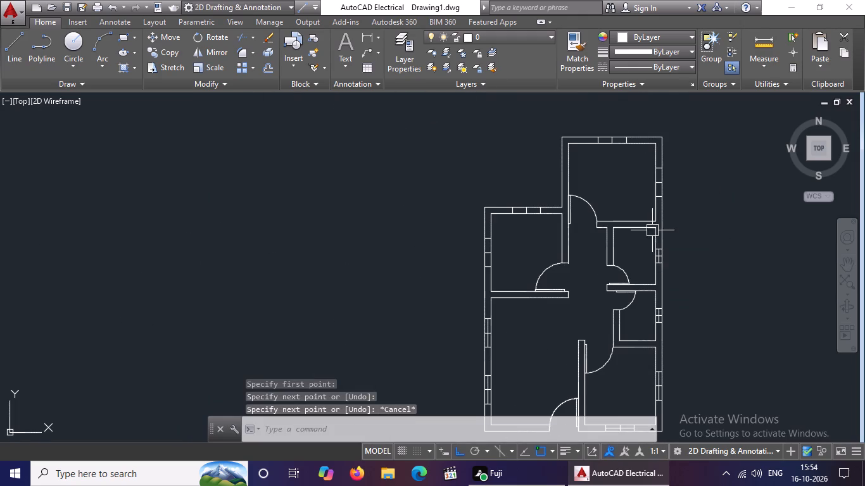
key("l")
key("Return")
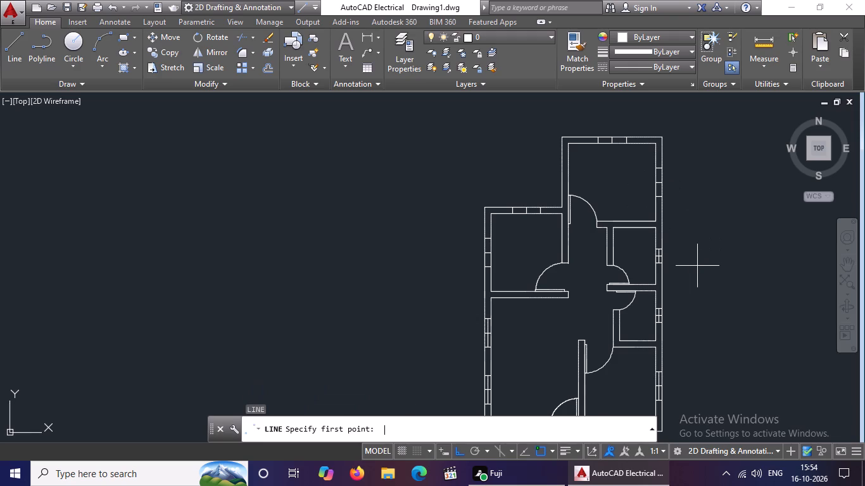
scroll(655, 170, "up", 3)
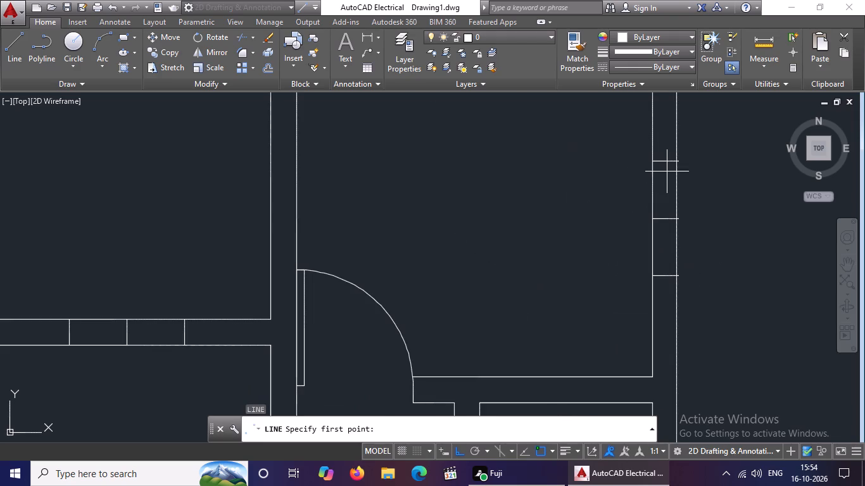
left_click(664, 161)
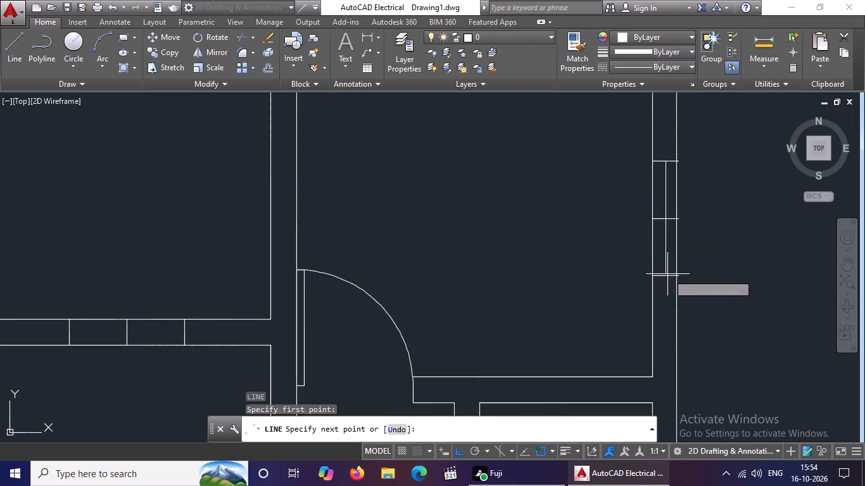
left_click(667, 277)
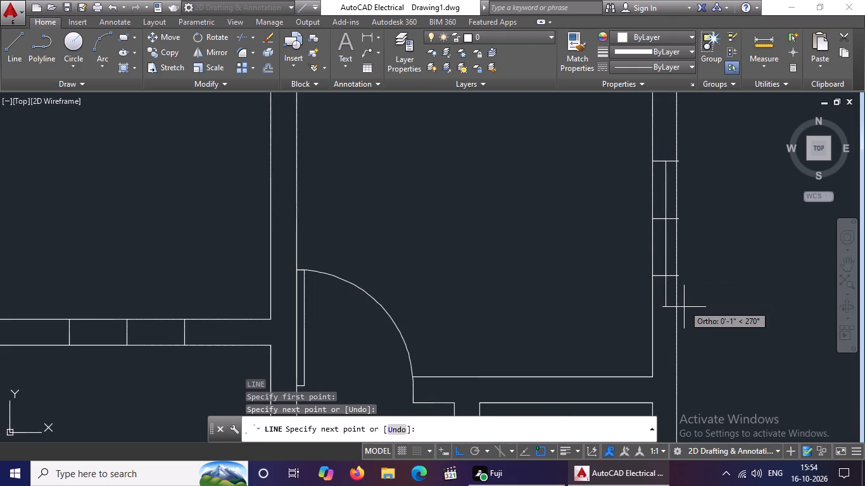
key("Escape")
Draw a window centre line in the northernmost room's north wall, joining the midpoints of the two outer cross lines.
key("l")
key("Return")
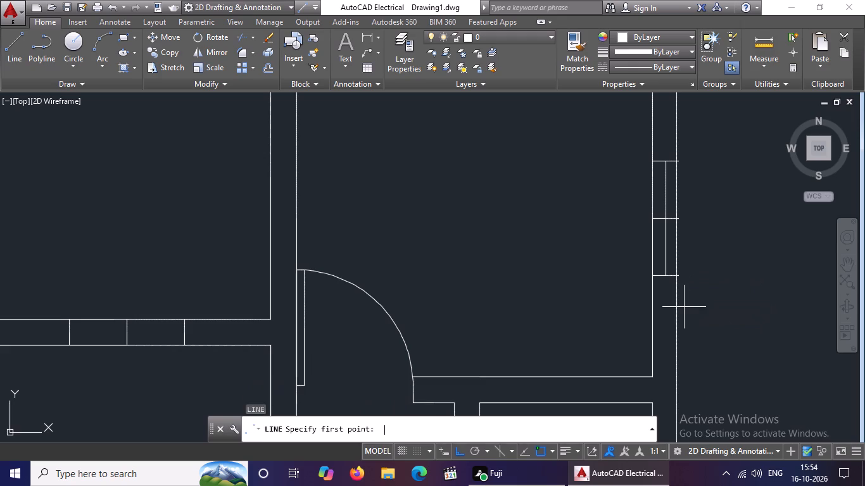
scroll(685, 308, "down", 3)
scroll(640, 235, "up", 2)
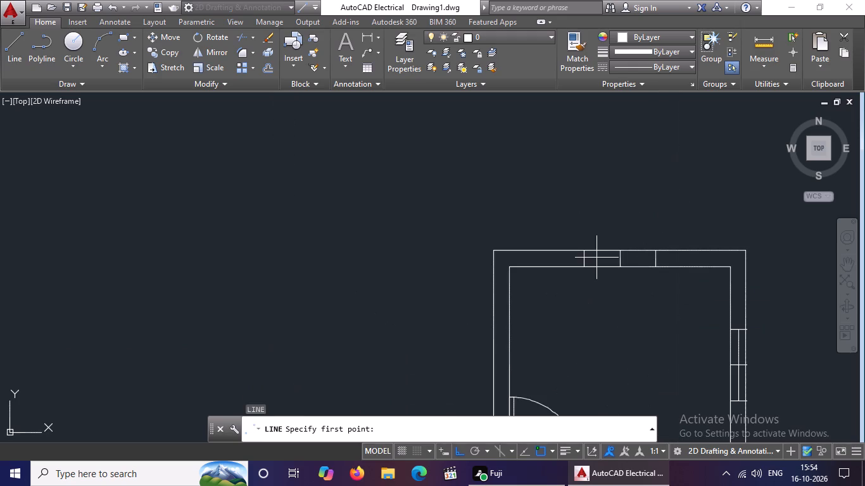
scroll(598, 258, "up", 3)
left_click(533, 263)
scroll(633, 273, "down", 2)
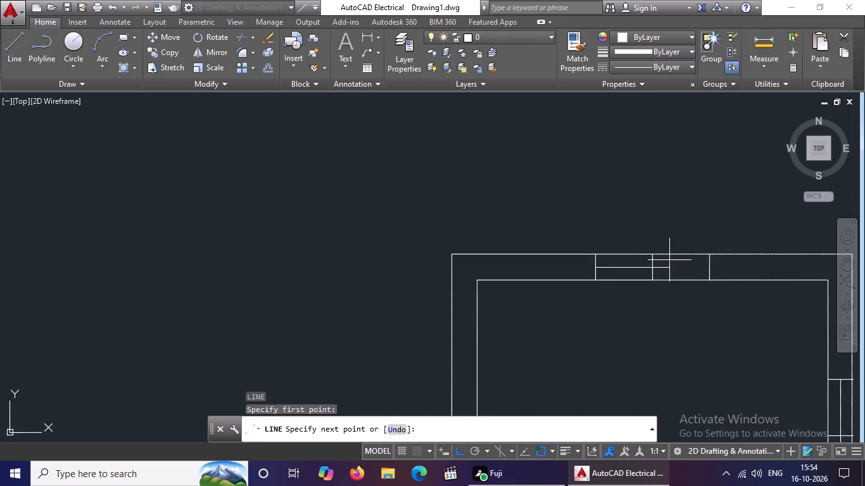
left_click(714, 269)
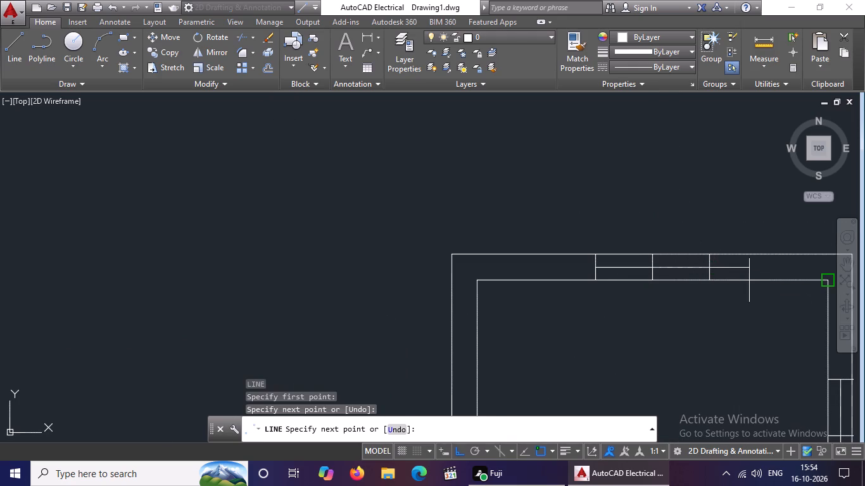
key("Escape")
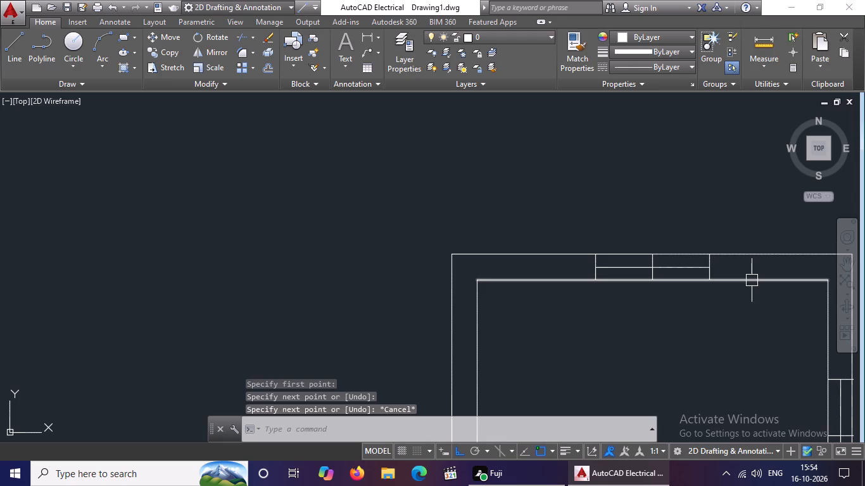
Draw a window centre line in the northwest room's north wall, starting from the westernmost cross line's midpoint.
scroll(752, 280, "down", 2)
middle_click_drag(750, 336, 724, 232)
scroll(724, 232, "down", 2)
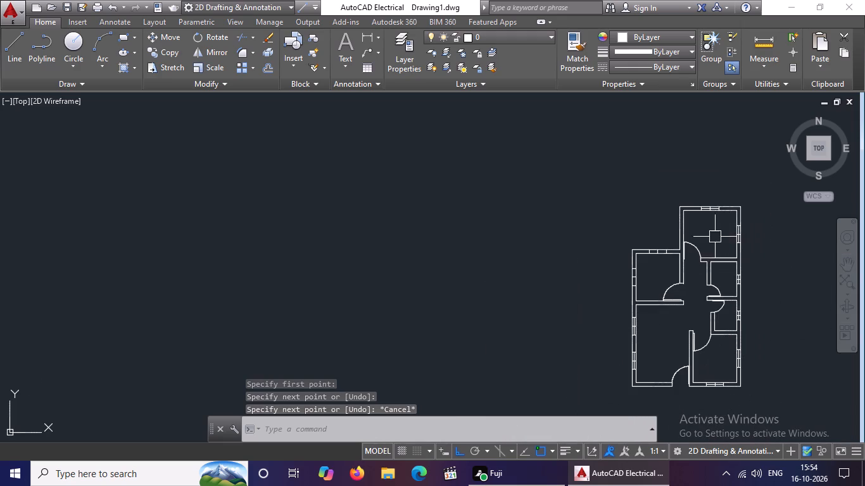
scroll(669, 249, "up", 3)
key("l")
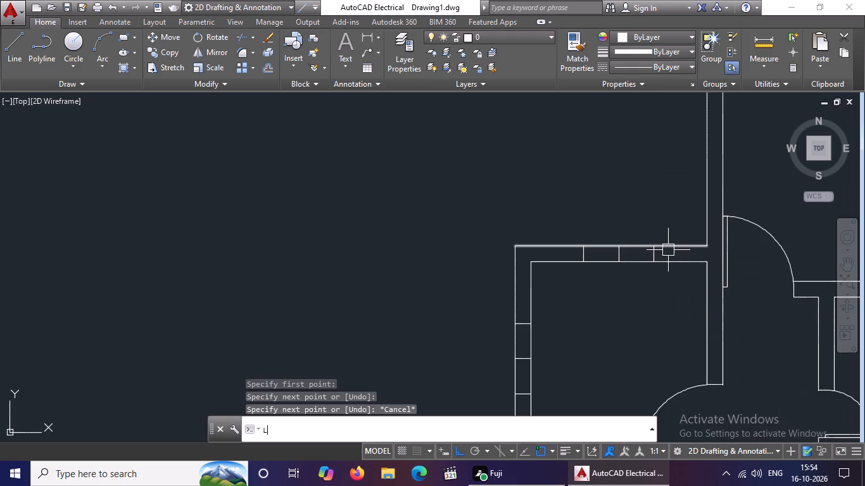
key("Return")
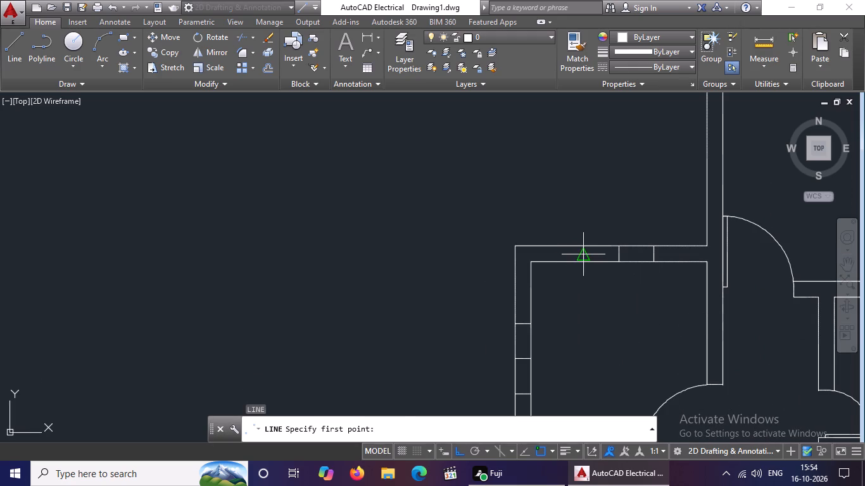
left_click(590, 252)
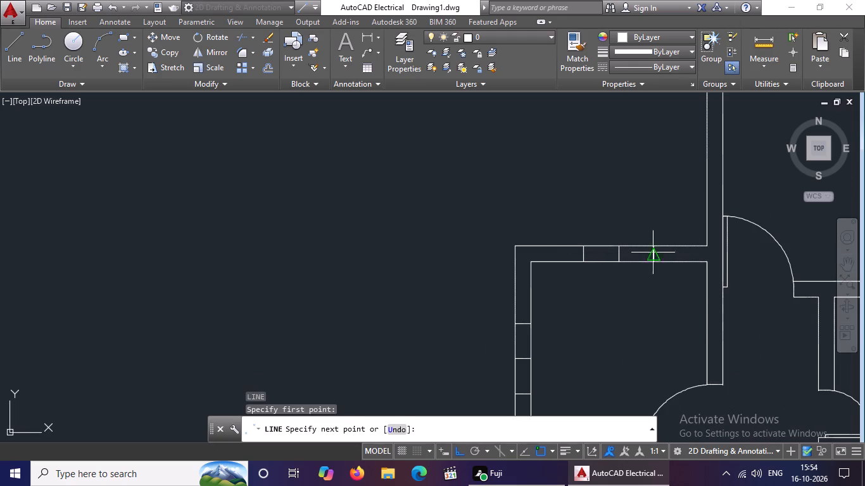
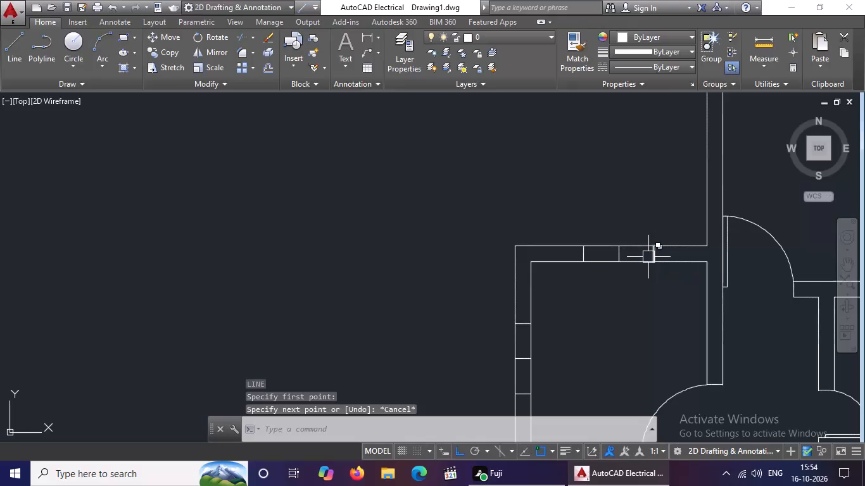
Draw a window centre line in the northwest room's north wall, joining the midpoints of the two outer cross lines.
key("l")
key("Return")
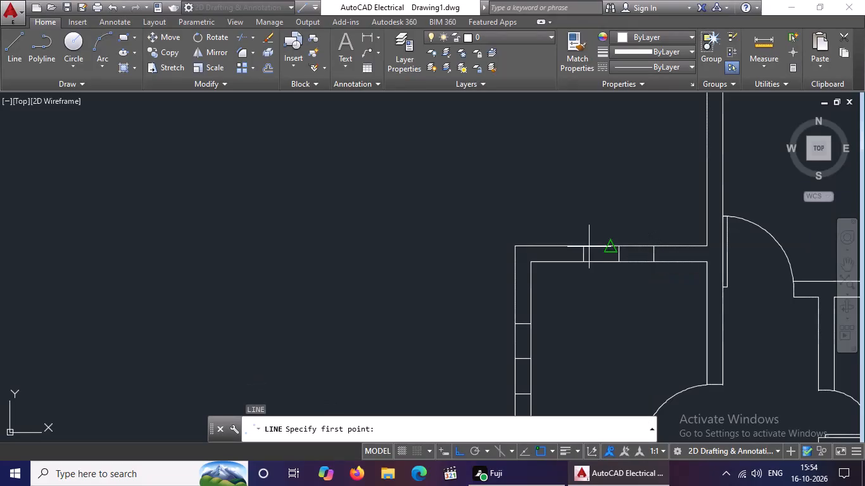
left_click(584, 258)
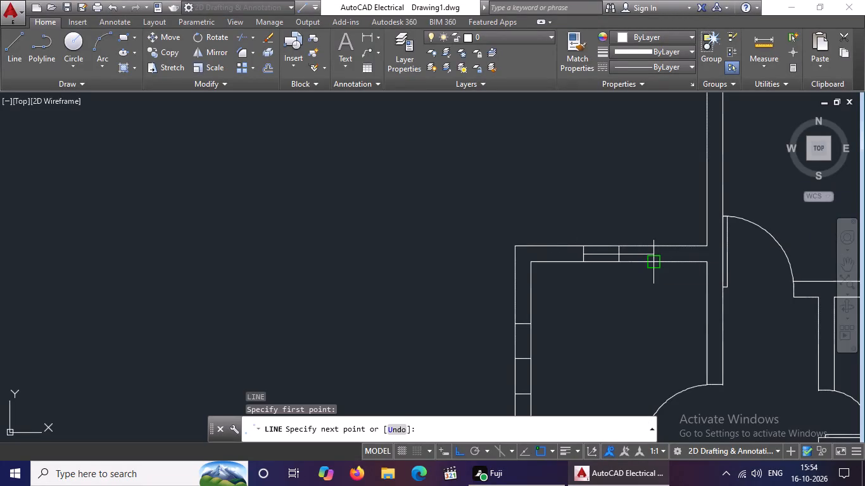
left_click(658, 252)
key("Escape")
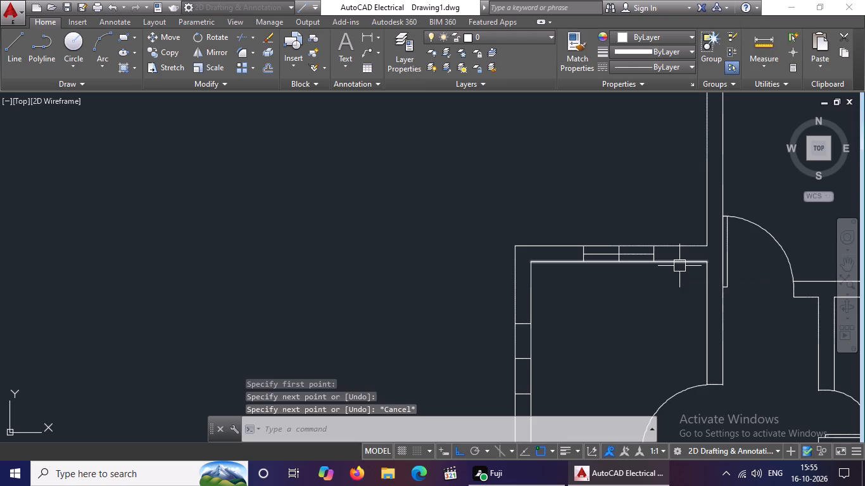
Draw a window centre line in the northwest room's west wall, joining the midpoints of the two outer cross lines.
key("l")
key("Return")
scroll(679, 266, "down", 2)
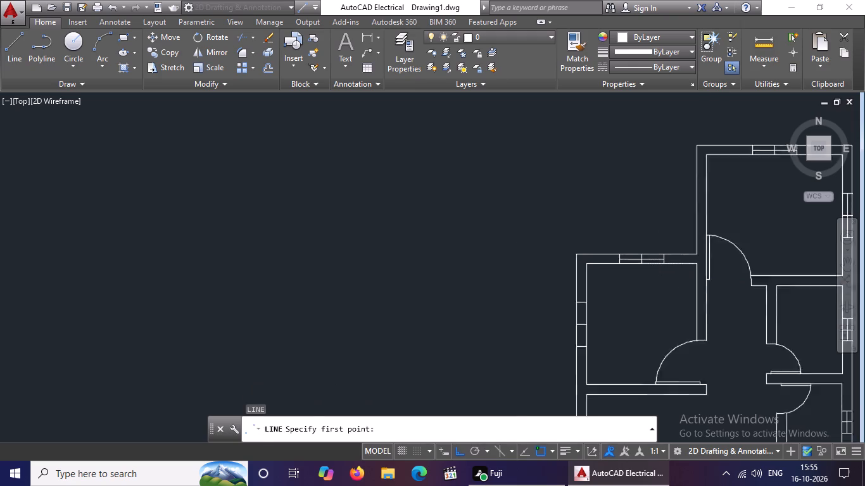
scroll(678, 271, "down", 1)
scroll(665, 304, "up", 2)
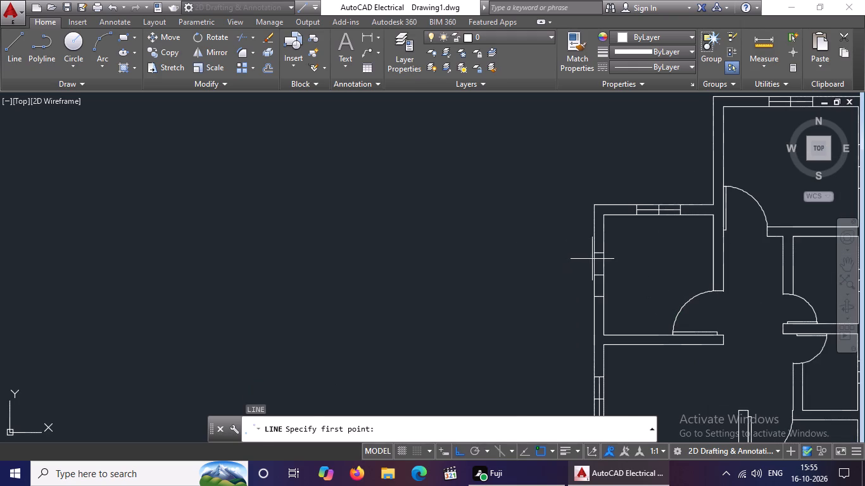
scroll(593, 259, "up", 2)
left_click(607, 241)
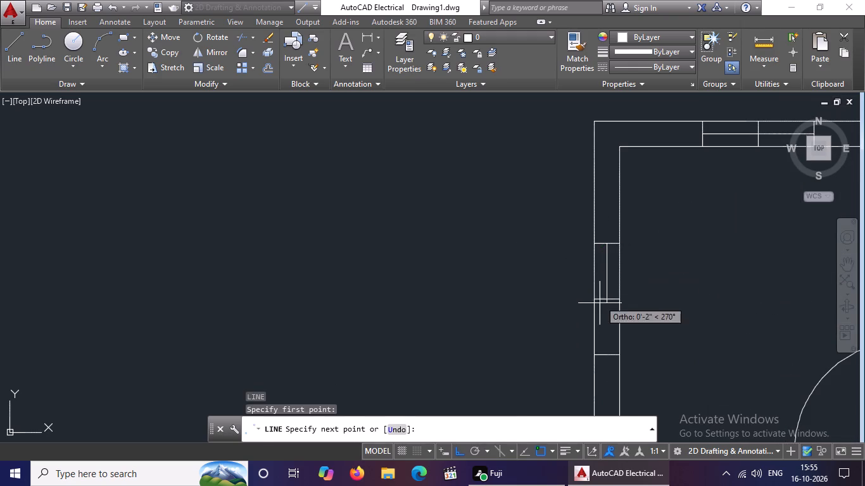
left_click(607, 357)
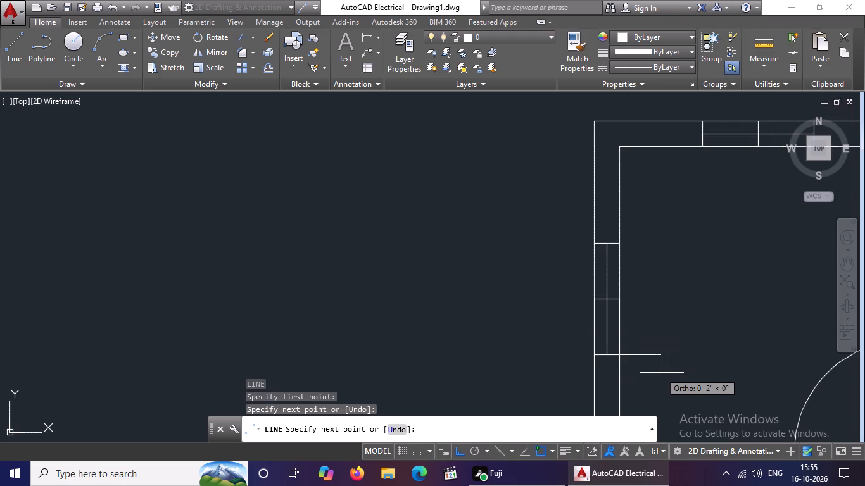
key("Escape")
Offset both outer cross lines of the southeast room's south window outward along the wall by 0.3.
scroll(664, 373, "down", 2)
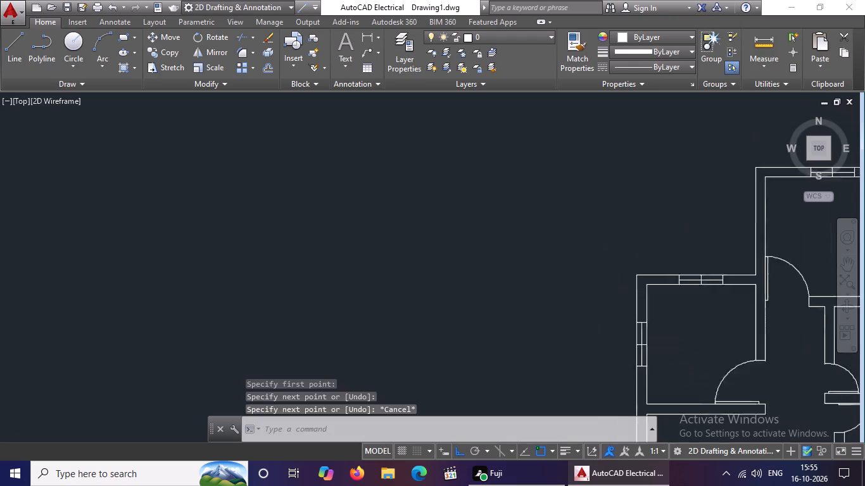
scroll(664, 373, "down", 1)
middle_click_drag(669, 356, 669, 243)
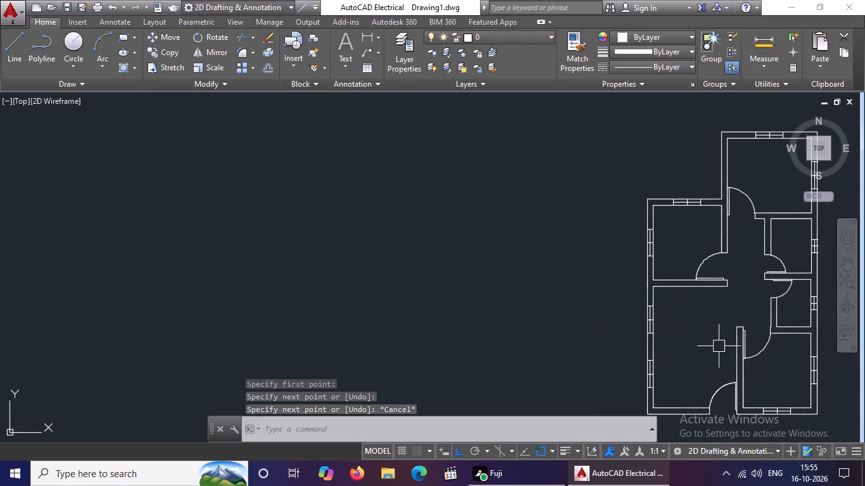
middle_click_drag(707, 308, 676, 277)
scroll(771, 401, "up", 3)
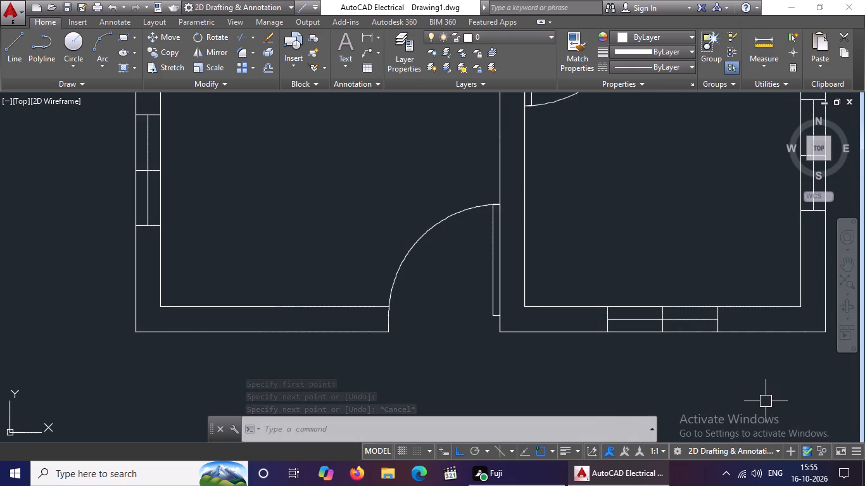
key("Escape")
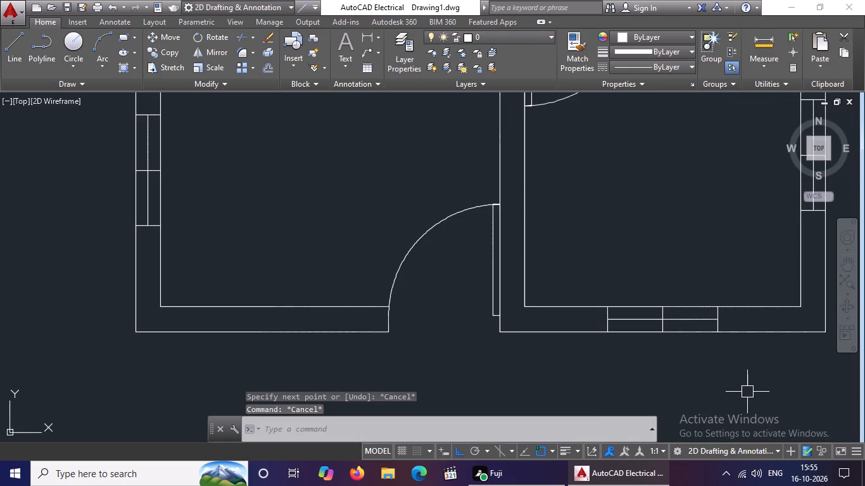
key("o")
key("Return")
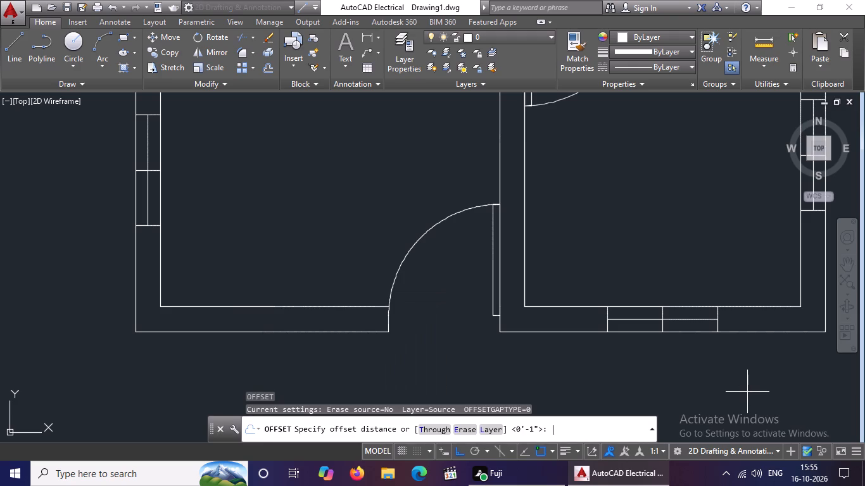
type("0.")
key("3")
key("Return")
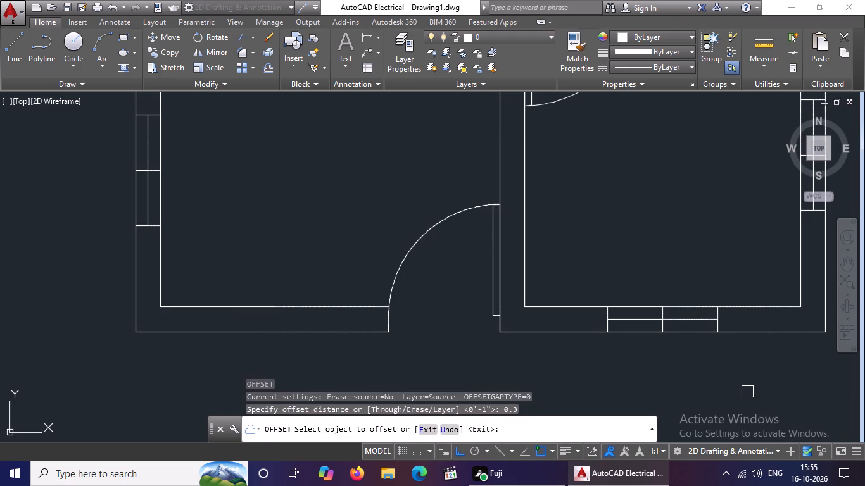
scroll(612, 318, "up", 2)
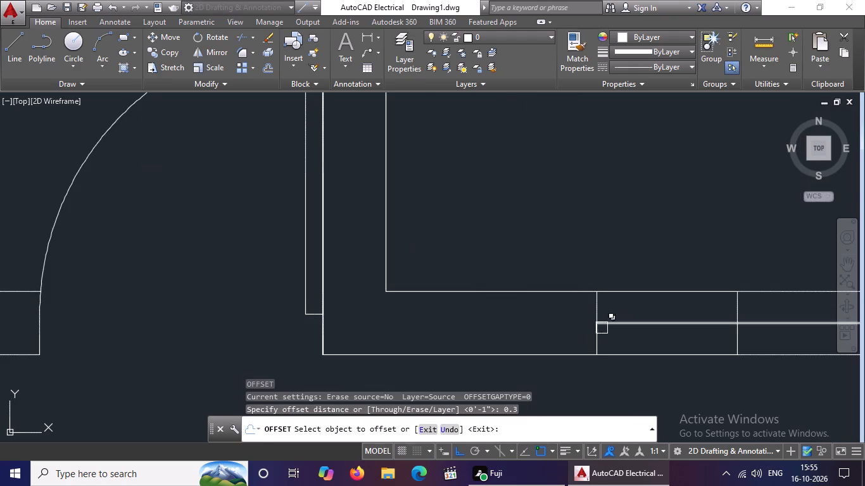
left_click(595, 340)
left_click(538, 354)
scroll(590, 334, "down", 3)
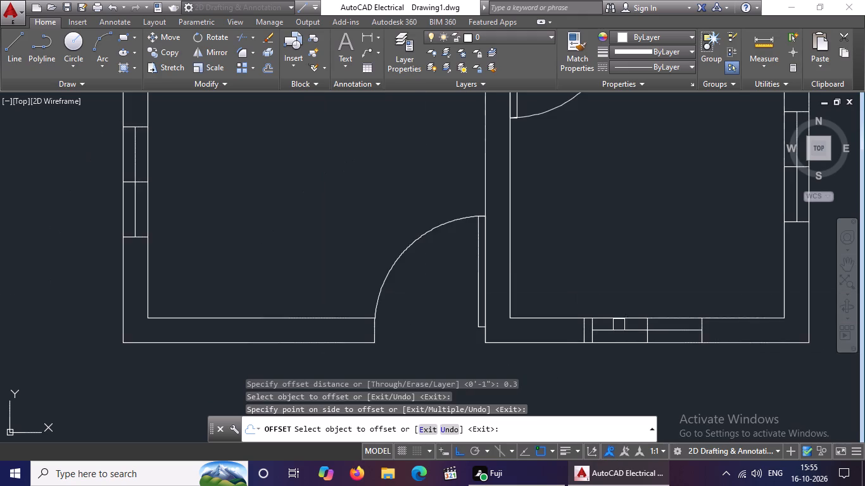
scroll(672, 336, "up", 2)
left_click(669, 325)
left_click(728, 335)
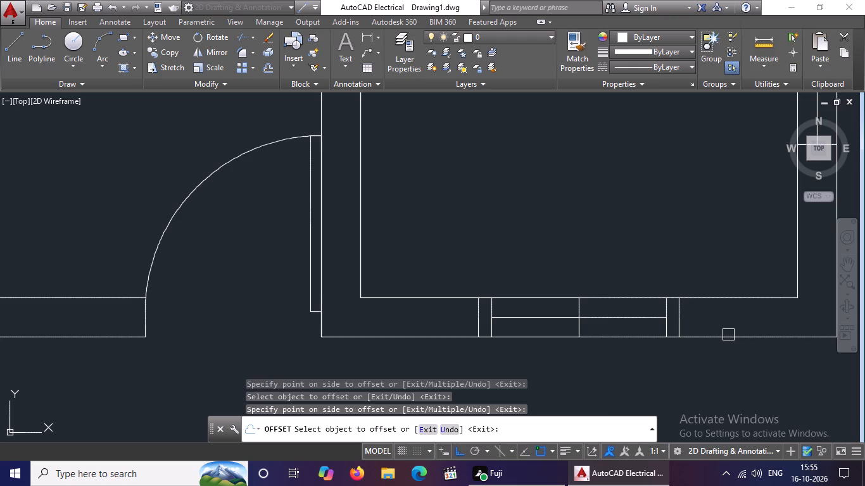
Offset both outer cross lines of the southeast room's east window outward along the wall by 0.3.
scroll(758, 339, "down", 2)
scroll(792, 180, "up", 3)
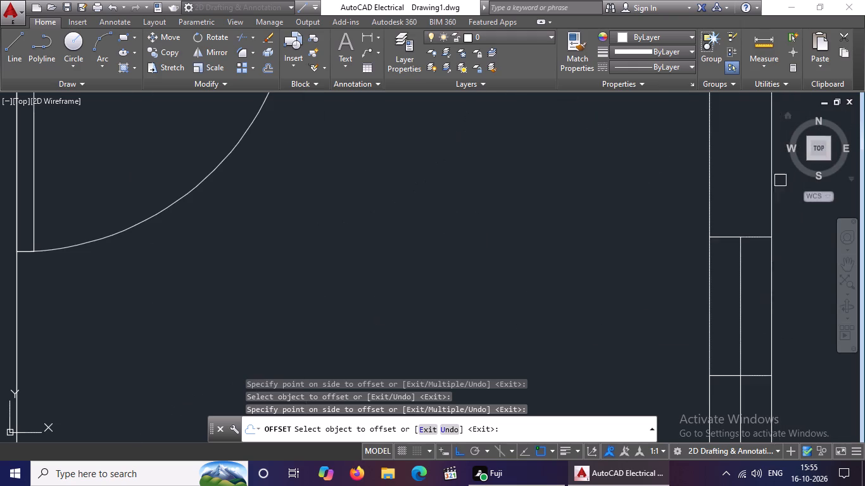
left_click(727, 238)
left_click(742, 140)
scroll(740, 256, "down", 3)
scroll(745, 336, "up", 3)
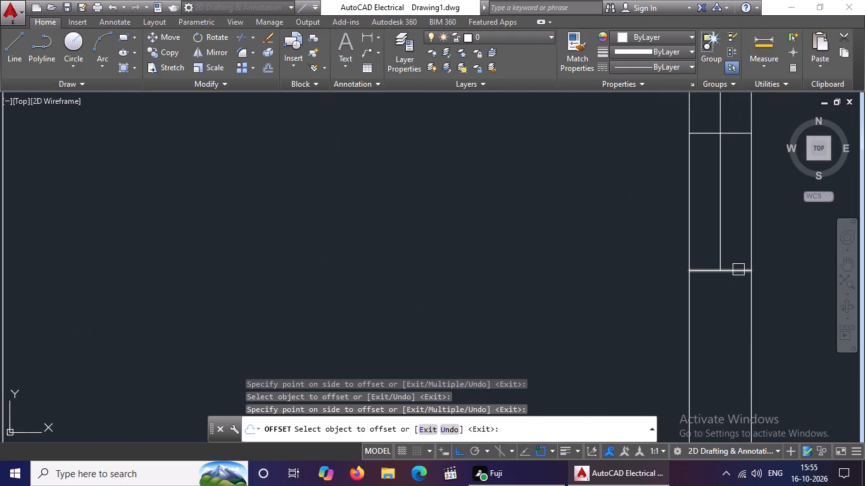
left_click(738, 270)
left_click(733, 327)
Offset the outer cross lines outward by 0.3 at the east window of the small room directly north of the southeast room.
scroll(745, 279, "down", 4)
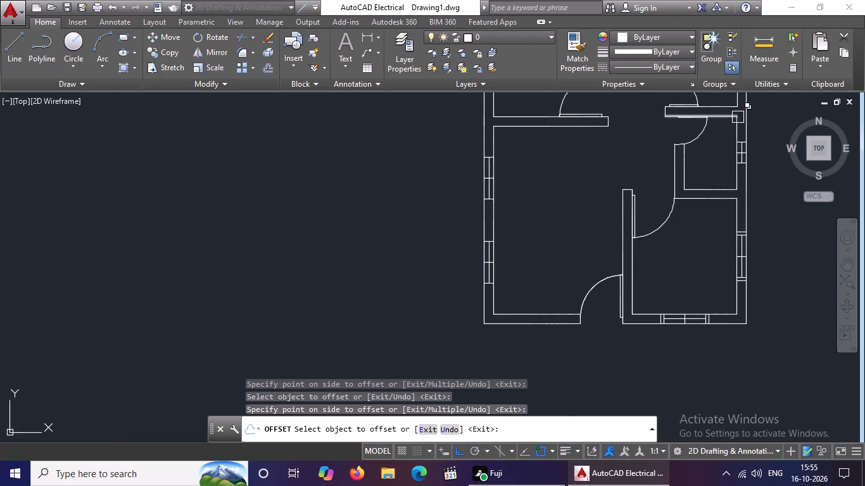
scroll(739, 117, "up", 2)
scroll(747, 182, "up", 2)
left_click(743, 178)
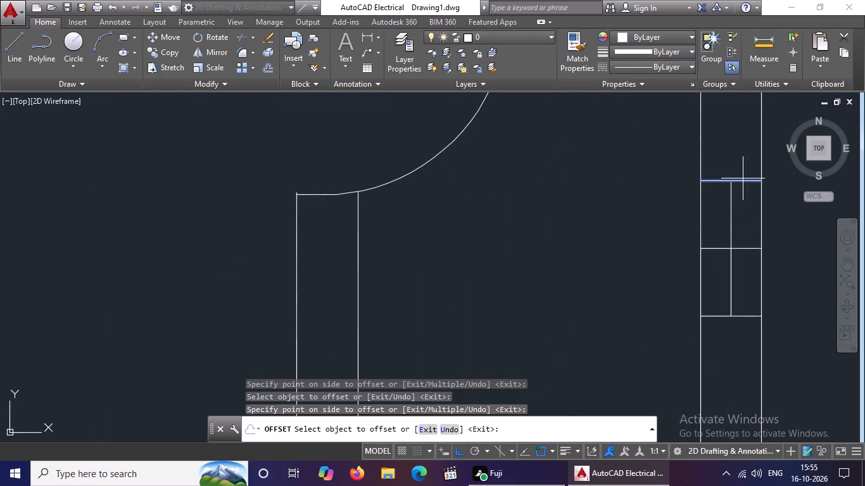
left_click_drag(719, 115, 719, 121)
left_click(746, 316)
left_click(735, 379)
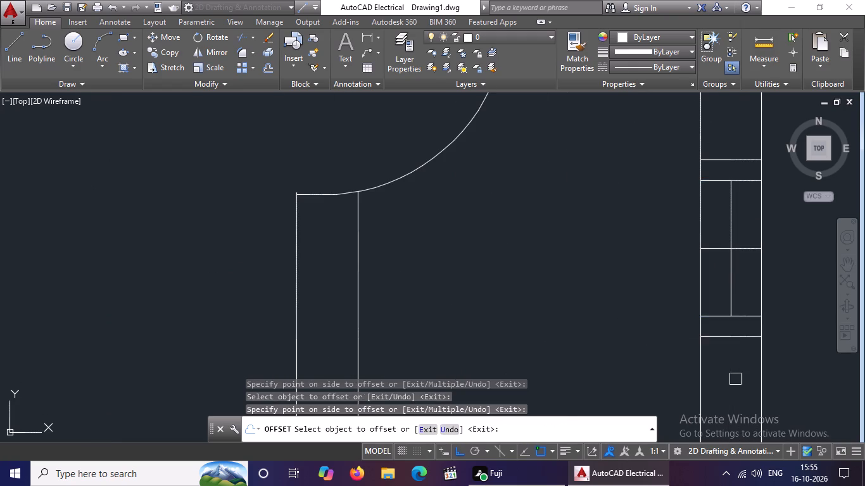
Offset the outer cross lines outward by 0.3 at the east window of the room directly south of the northernmost room.
scroll(742, 320, "down", 4)
scroll(740, 197, "up", 3)
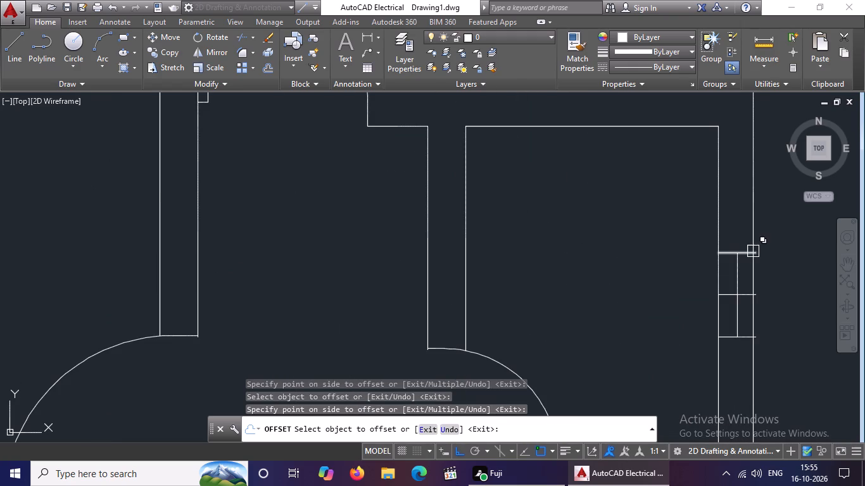
left_click_drag(753, 252, 752, 244)
left_click(736, 195)
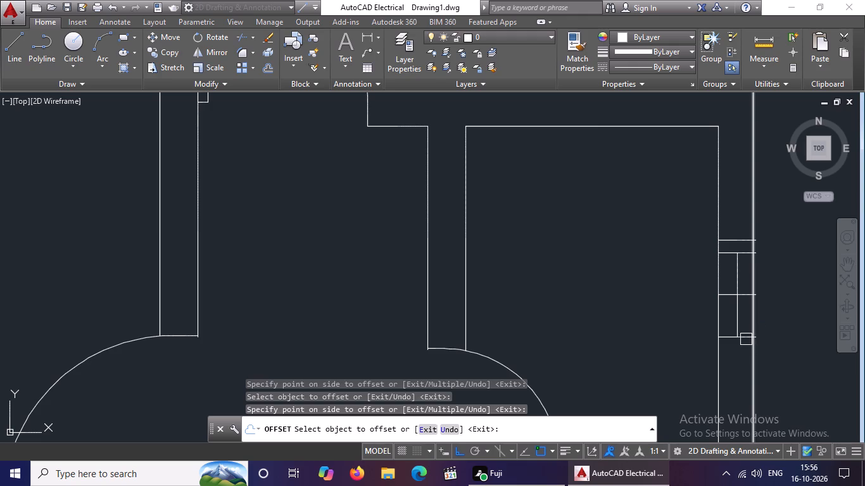
left_click(746, 338)
left_click(746, 353)
Offset both outer cross lines of the northernmost room's east window outward along the wall by 0.3.
scroll(754, 326, "down", 2)
middle_click_drag(747, 209, 735, 268)
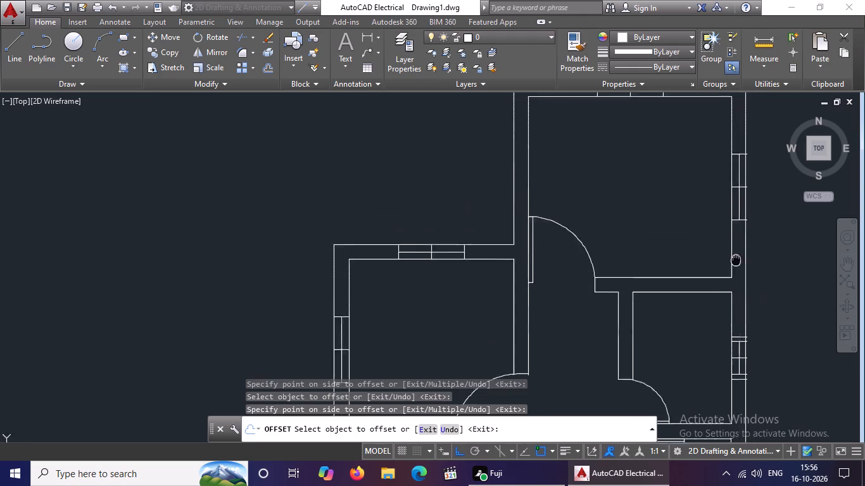
middle_click_drag(735, 268, 714, 327)
scroll(721, 222, "up", 4)
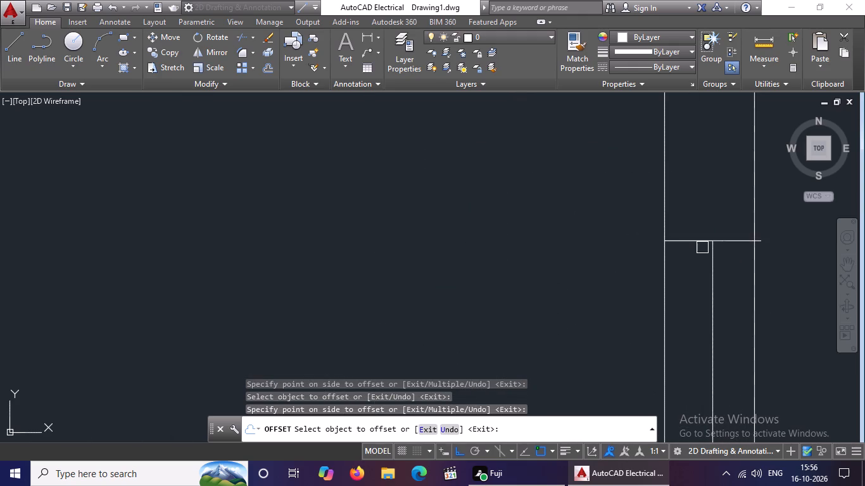
left_click_drag(702, 242, 707, 229)
left_click(723, 173)
scroll(728, 173, "down", 5)
scroll(727, 232, "up", 4)
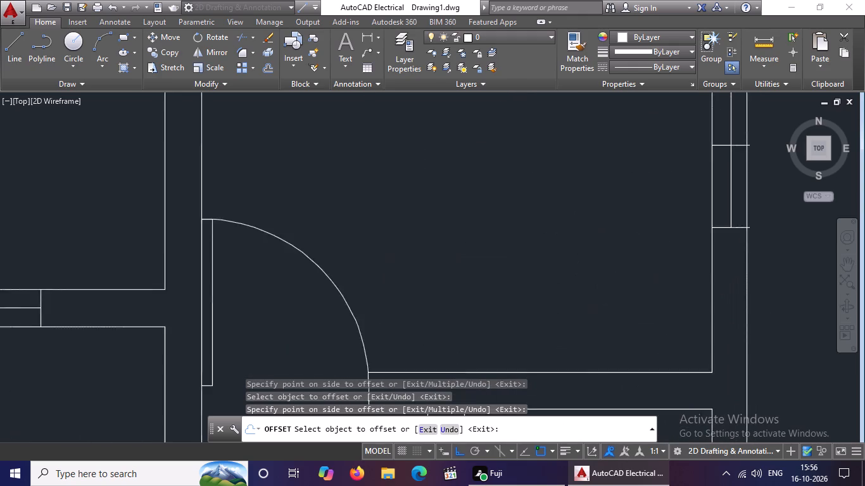
left_click(749, 225)
left_click(725, 288)
Offset both outer cross lines of the northernmost room's north window outward along the wall by 0.3.
scroll(732, 267, "down", 3)
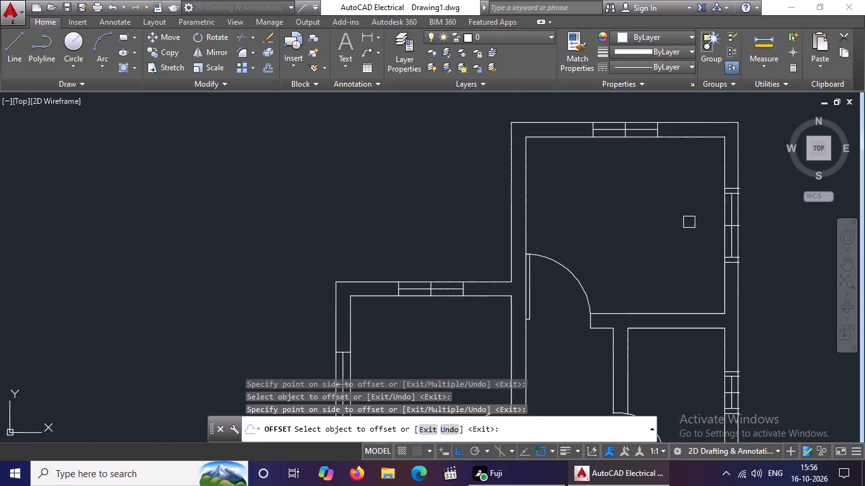
scroll(638, 103, "up", 3)
left_click_drag(712, 226, 735, 226)
left_click(801, 225)
left_click(449, 228)
left_click(361, 212)
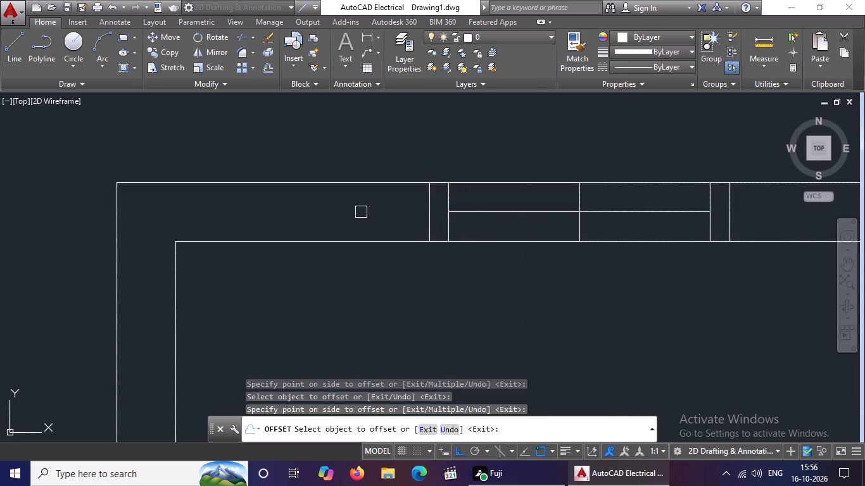
Offset both outer cross lines of the northwest room's north window outward along the wall by 0.3.
scroll(506, 173, "down", 3)
scroll(454, 280, "down", 1)
scroll(375, 349, "down", 1)
scroll(367, 353, "up", 5)
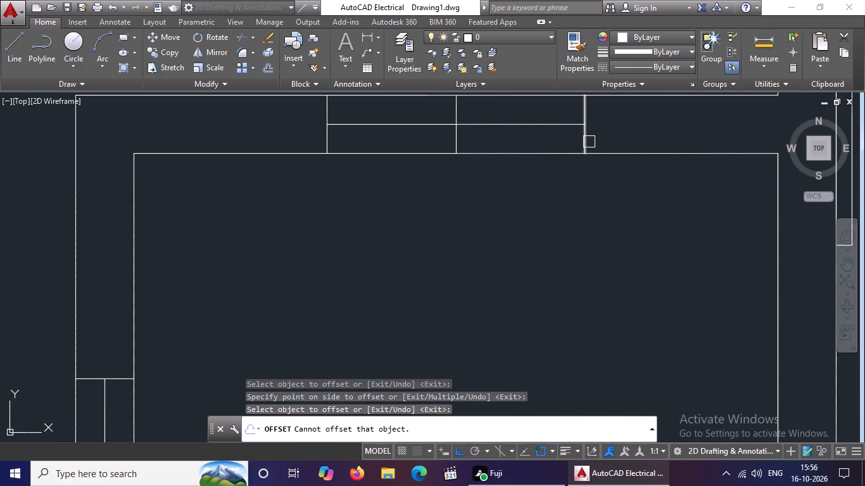
left_click(589, 142)
left_click(669, 136)
scroll(664, 136, "down", 4)
scroll(624, 112, "up", 3)
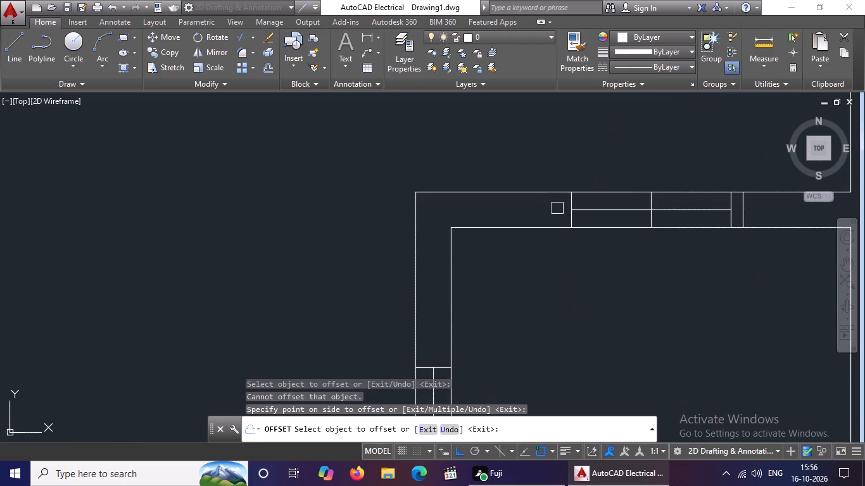
left_click(569, 221)
left_click(515, 204)
Offset both outer cross lines of the northwest room's west window outward along the wall by 0.3.
scroll(574, 178, "down", 4)
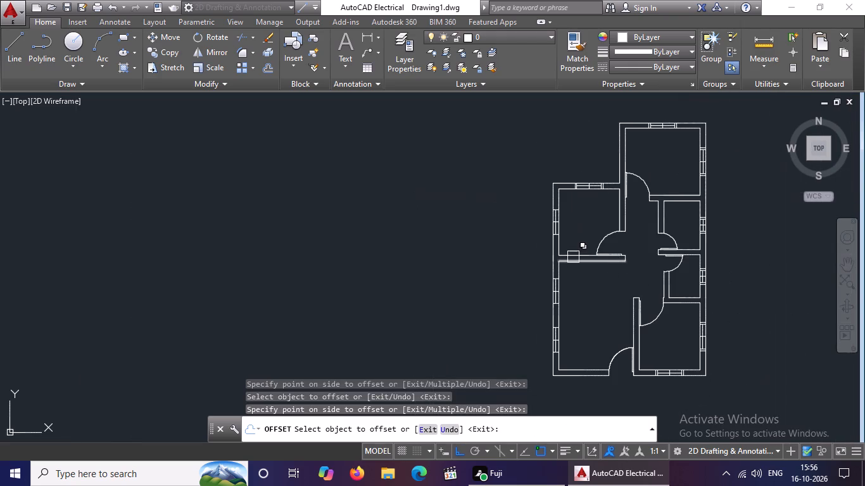
scroll(554, 225, "up", 4)
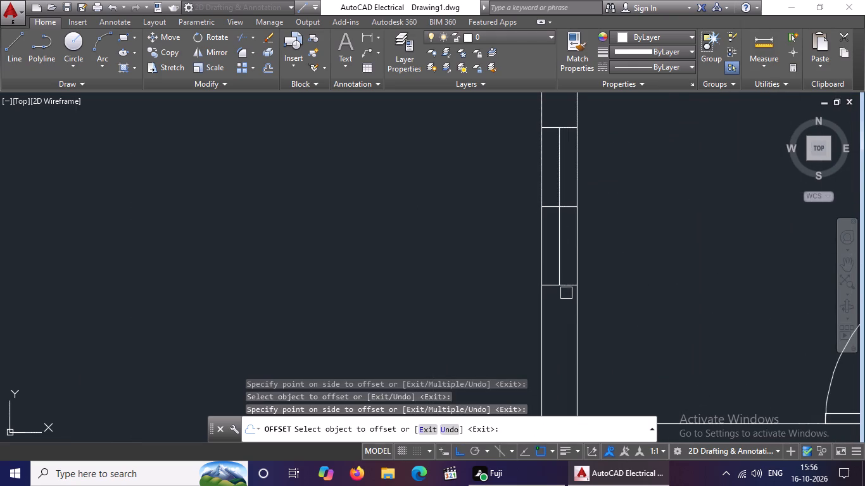
left_click(569, 286)
left_click(560, 333)
scroll(566, 301, "down", 2)
scroll(560, 217, "up", 2)
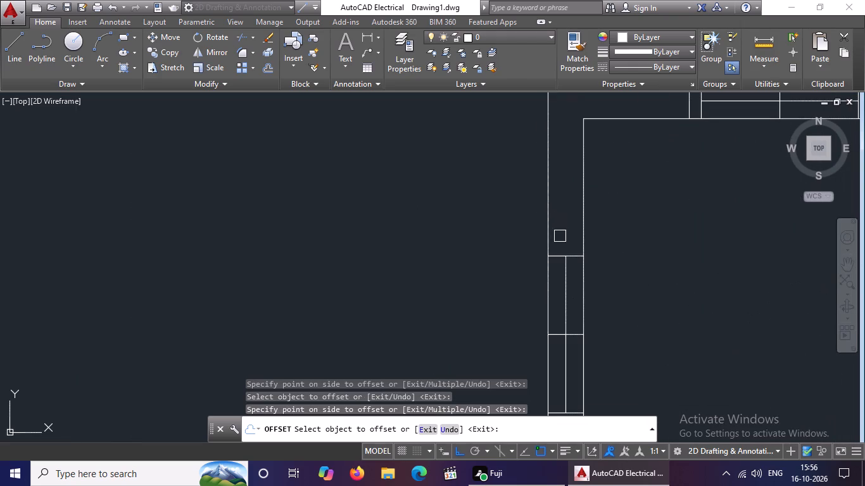
left_click(558, 253)
left_click(571, 220)
Offset both outer cross lines of the southwest room's northern west window outward along the wall by 0.3.
scroll(595, 208, "down", 3)
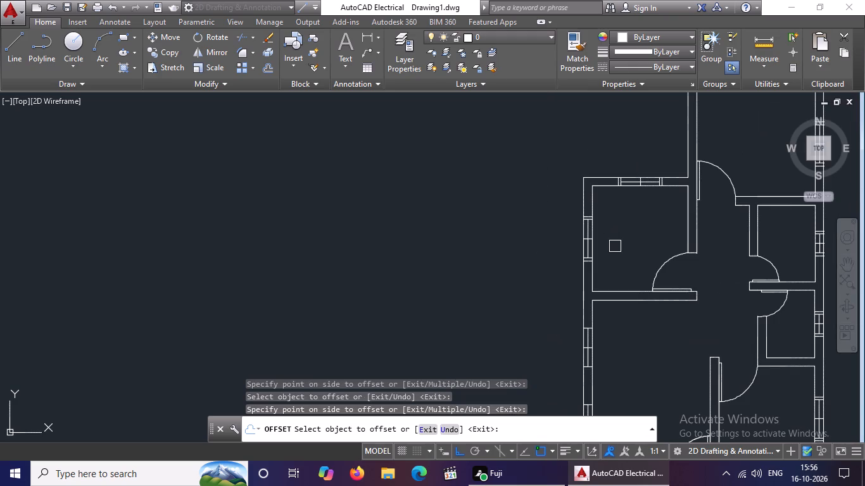
scroll(593, 359, "up", 3)
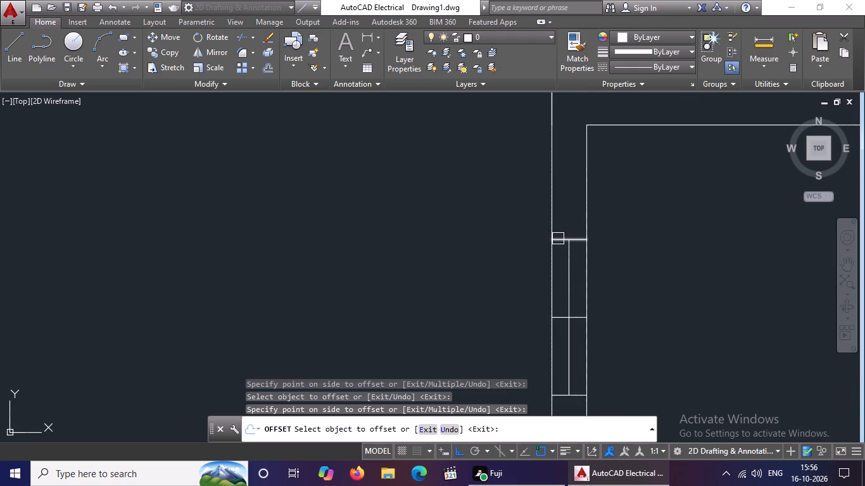
left_click(558, 239)
left_click(581, 206)
scroll(588, 220, "down", 3)
scroll(580, 297, "up", 4)
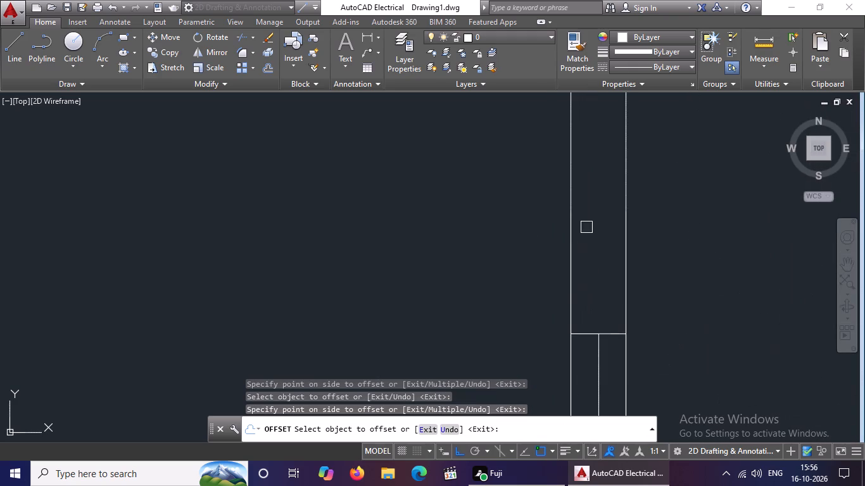
scroll(616, 311, "down", 3)
scroll(598, 243, "up", 3)
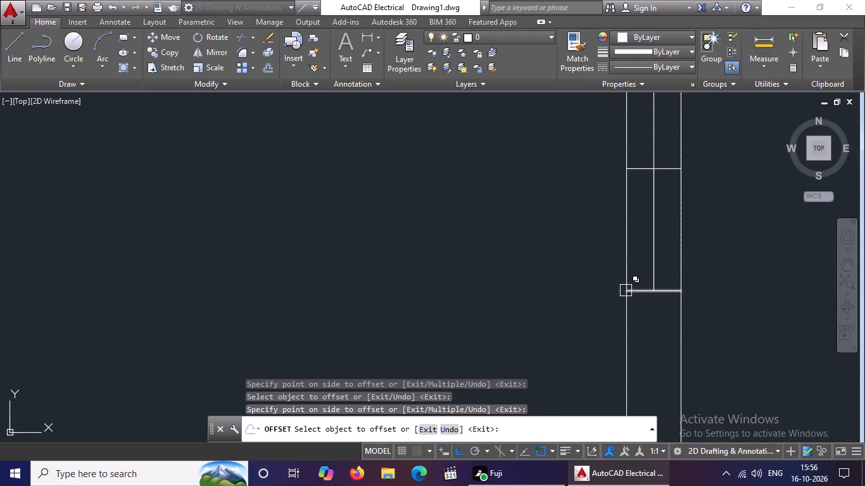
left_click(636, 293)
left_click_drag(624, 363, 629, 357)
Offset both outer cross lines of the southwest room's southern west window outward along the wall by 0.3 and end the offset.
scroll(694, 299, "down", 3)
scroll(697, 369, "up", 4)
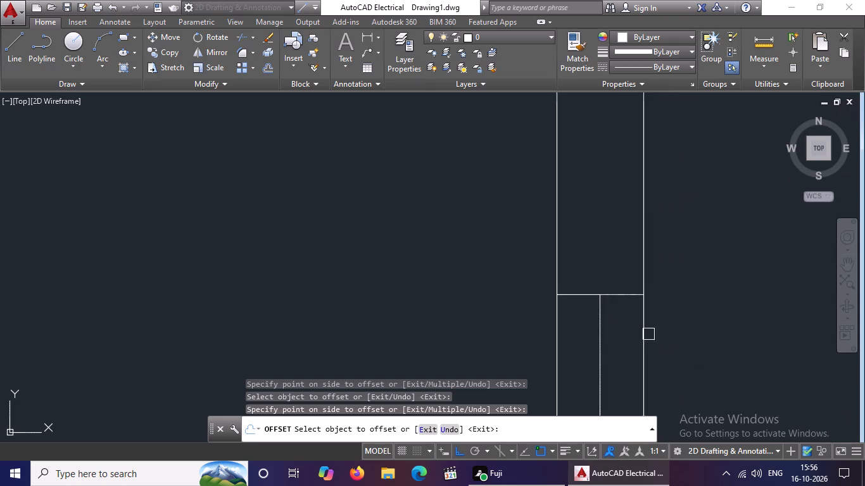
left_click(627, 296)
left_click(629, 264)
scroll(676, 242, "down", 5)
scroll(697, 292, "up", 3)
left_click(574, 267)
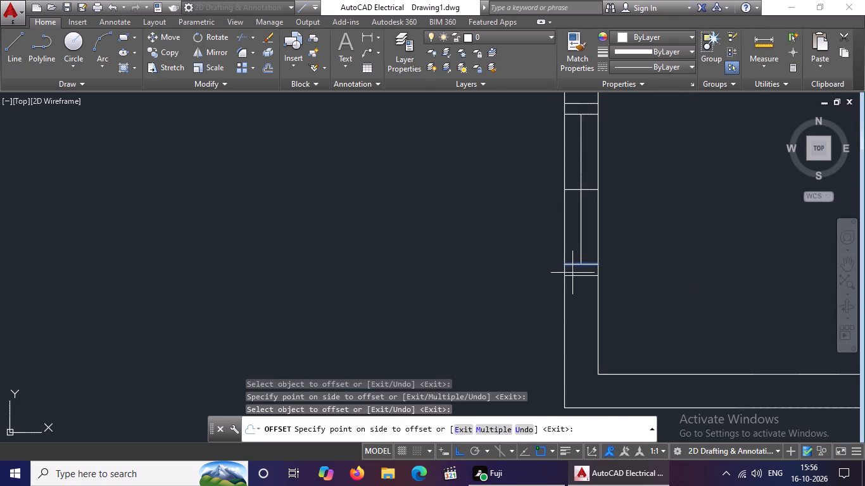
left_click_drag(564, 347, 574, 338)
scroll(597, 308, "down", 4)
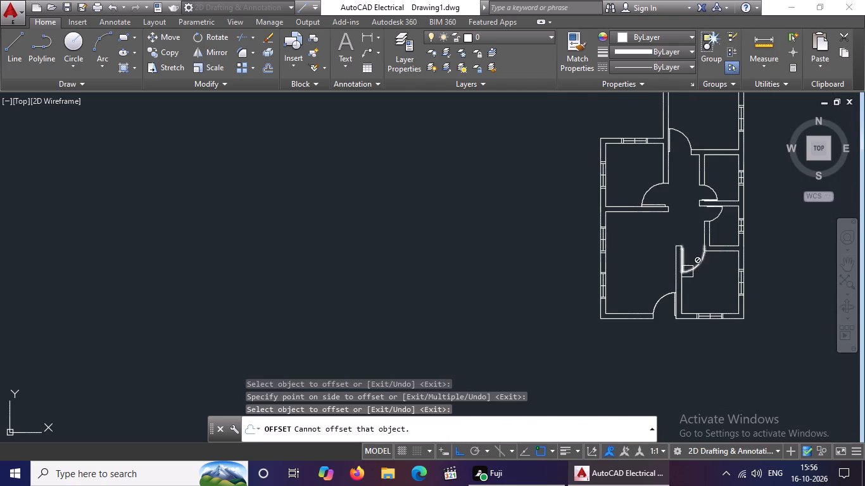
middle_click_drag(697, 237, 605, 300)
scroll(604, 301, "up", 1)
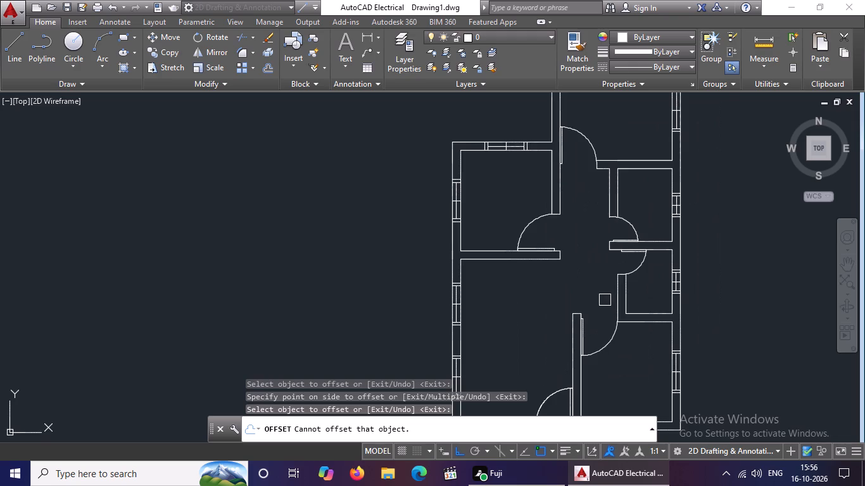
scroll(631, 286, "down", 2)
scroll(632, 342, "up", 2)
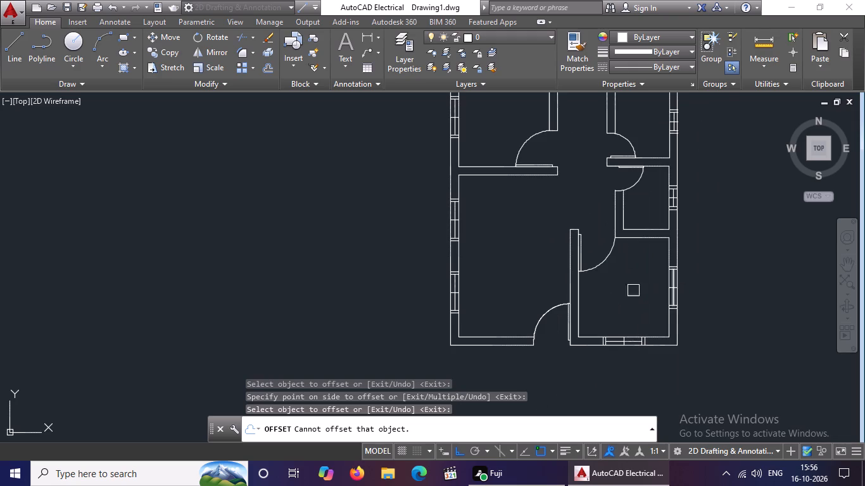
key("Escape")
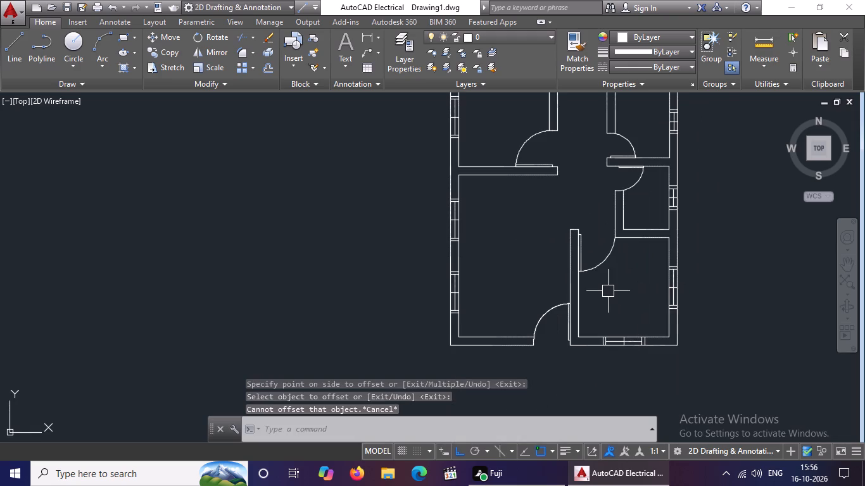
With an offset distance of 0.1, offset the centre line of the southeast room's south window to both sides.
key("o")
key("Return")
type("0.1")
key("Return")
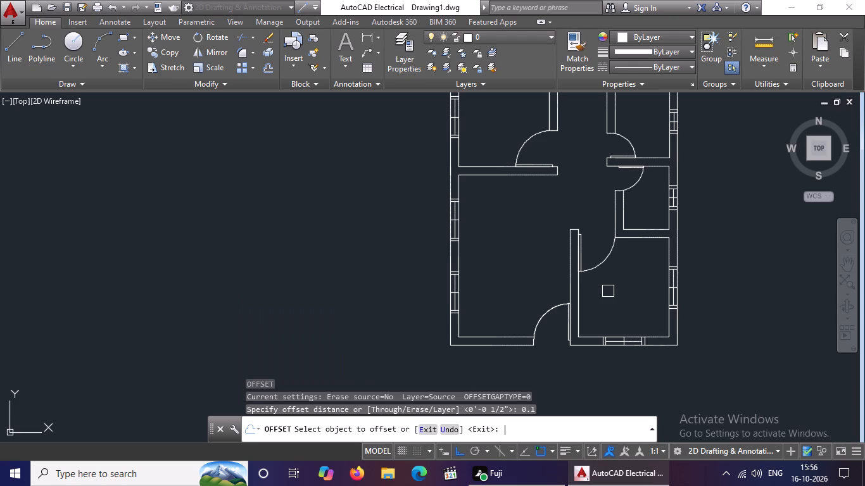
scroll(642, 338, "up", 3)
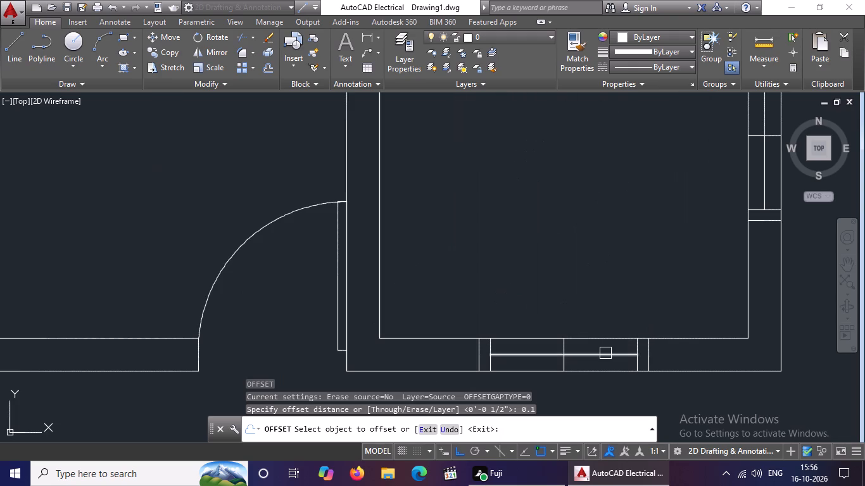
left_click(605, 353)
left_click(607, 338)
left_click(605, 358)
left_click(602, 376)
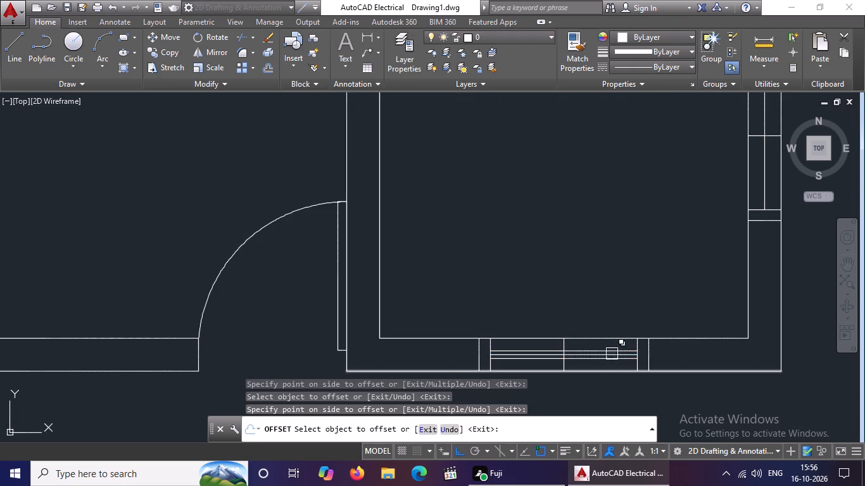
Offset the centre line of the southeast room's east window by 0.1 to both sides.
scroll(691, 296, "down", 3)
scroll(717, 250, "up", 4)
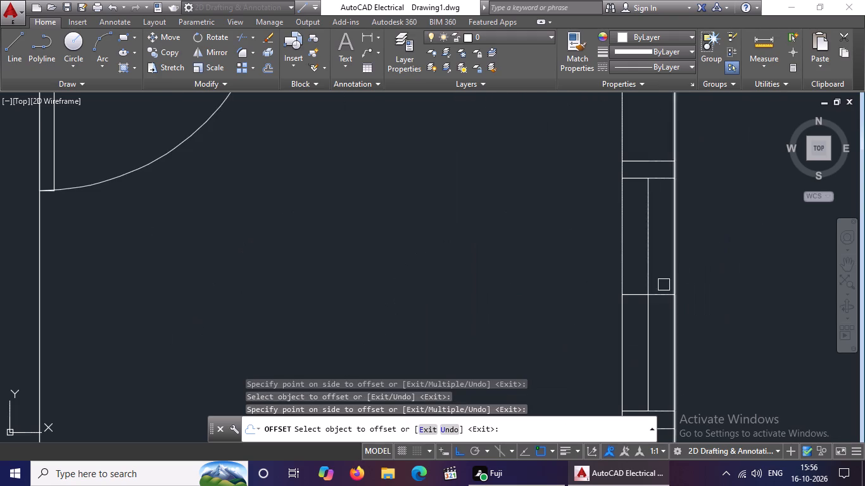
left_click(645, 263)
left_click(631, 267)
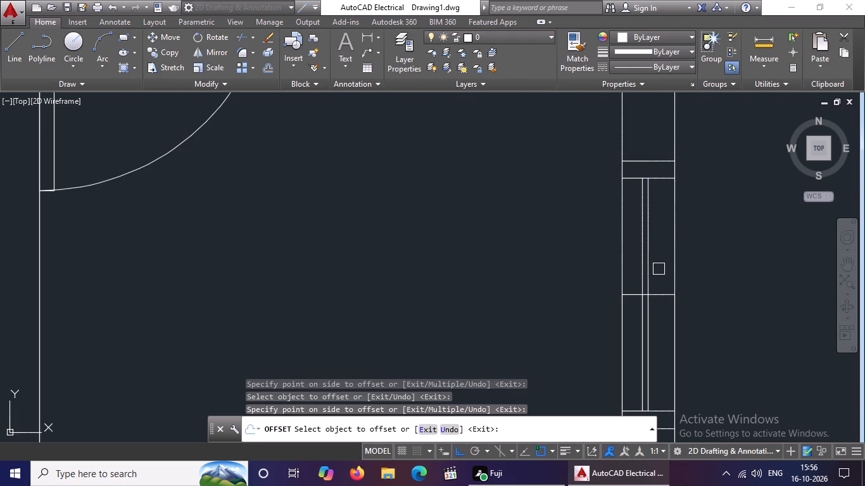
left_click(653, 271)
left_click(666, 266)
Offset the centre line by 0.1 to both sides at the east window of the small room directly north of the southeast room.
scroll(676, 258, "down", 3)
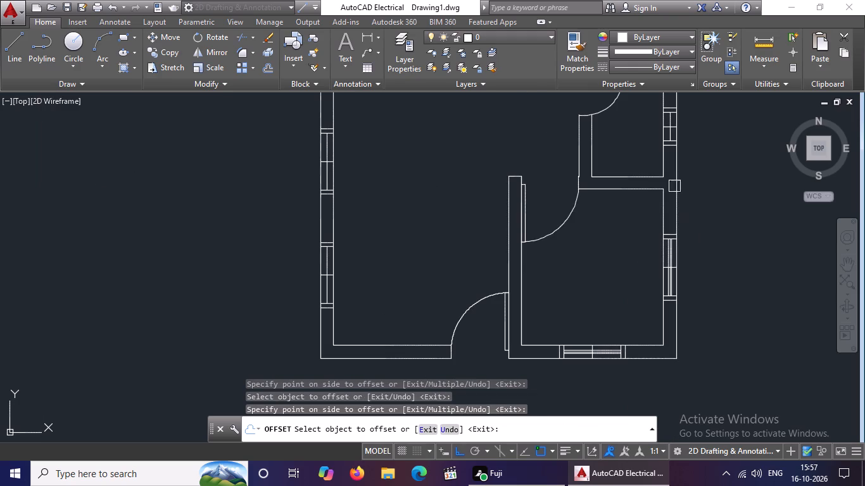
middle_click_drag(667, 148, 647, 330)
scroll(649, 316, "up", 2)
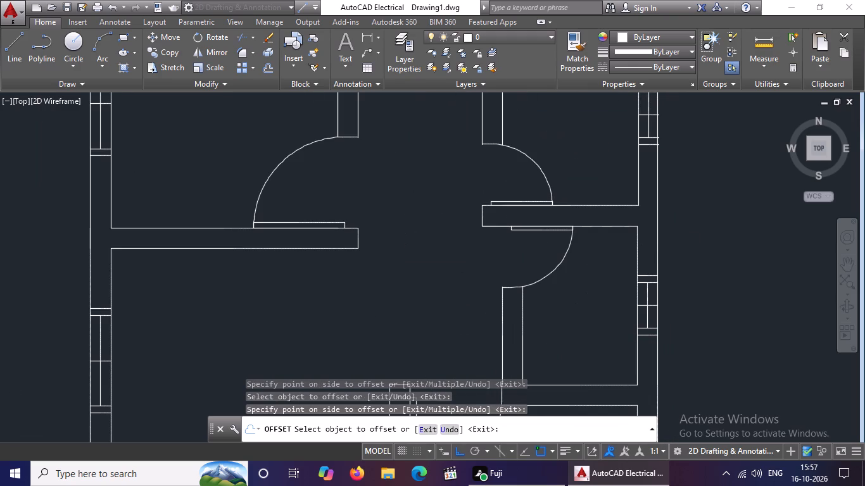
left_click(649, 316)
left_click(602, 327)
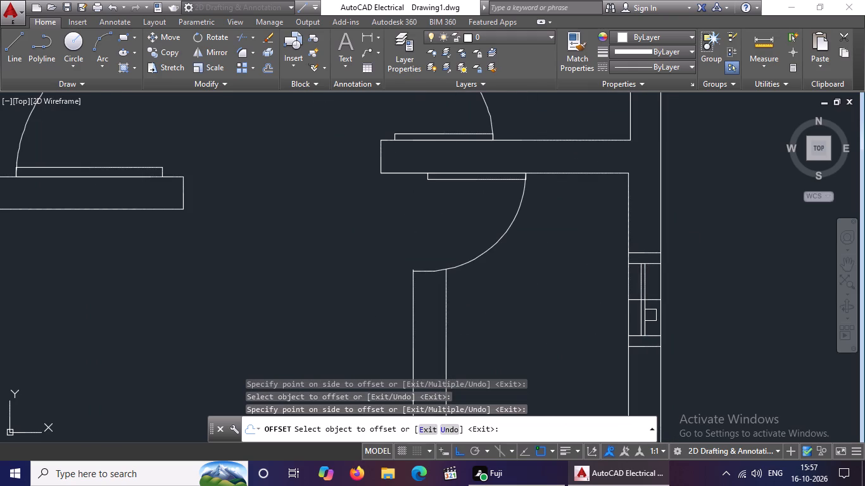
scroll(648, 317, "up", 2)
left_click(636, 320)
left_click(670, 320)
Offset the centre line by 0.1 to both sides at the east window of the room directly south of the northernmost room.
scroll(683, 310, "down", 5)
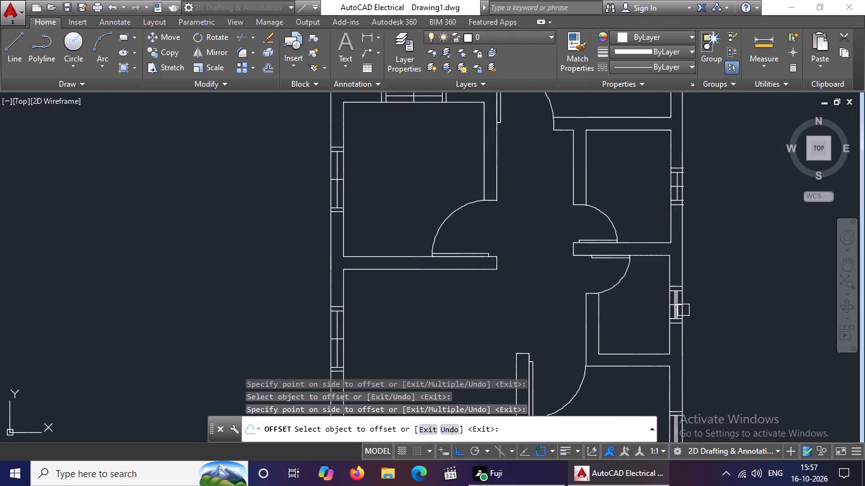
scroll(688, 180, "up", 4)
left_click(595, 257)
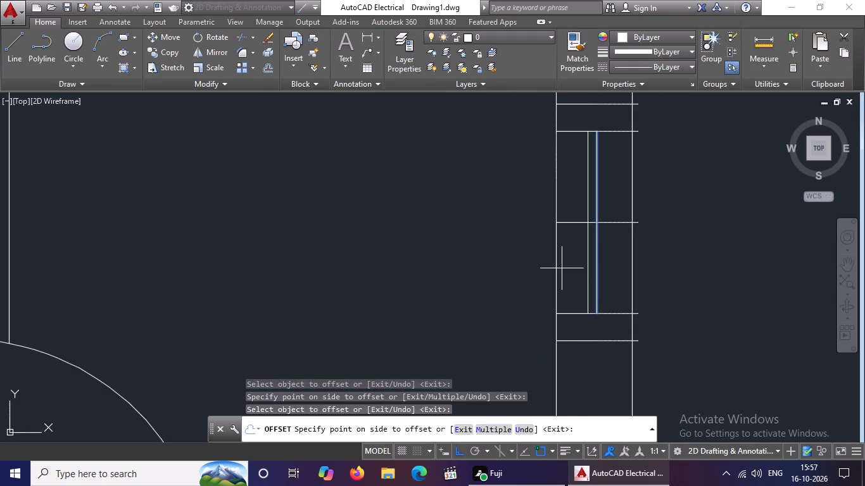
left_click(559, 270)
left_click(597, 265)
left_click(636, 266)
Offset the centre line of the northernmost room's east window by 0.1 to both sides.
scroll(645, 261, "down", 3)
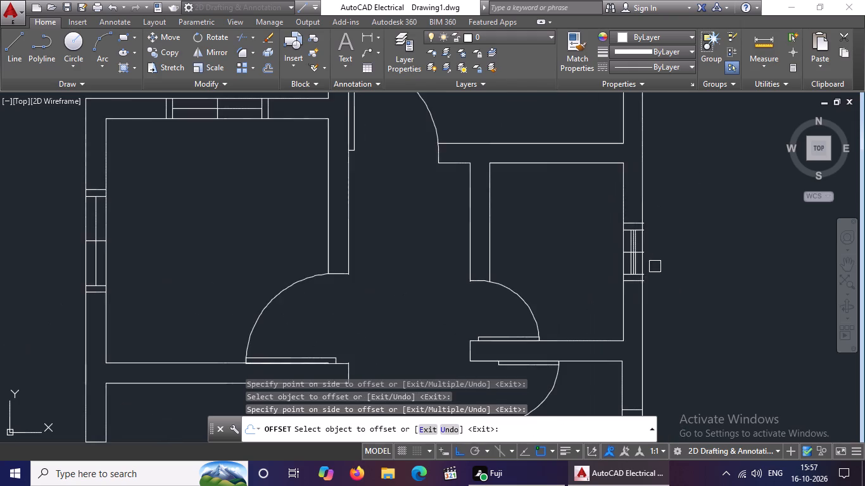
scroll(655, 266, "down", 2)
scroll(637, 166, "up", 4)
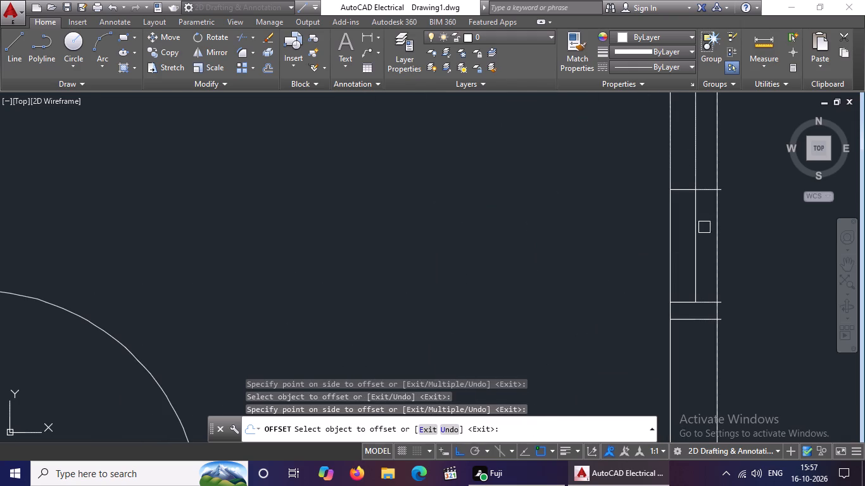
left_click_drag(695, 234, 687, 236)
left_click_drag(625, 252, 639, 249)
left_click(697, 241)
left_click(769, 237)
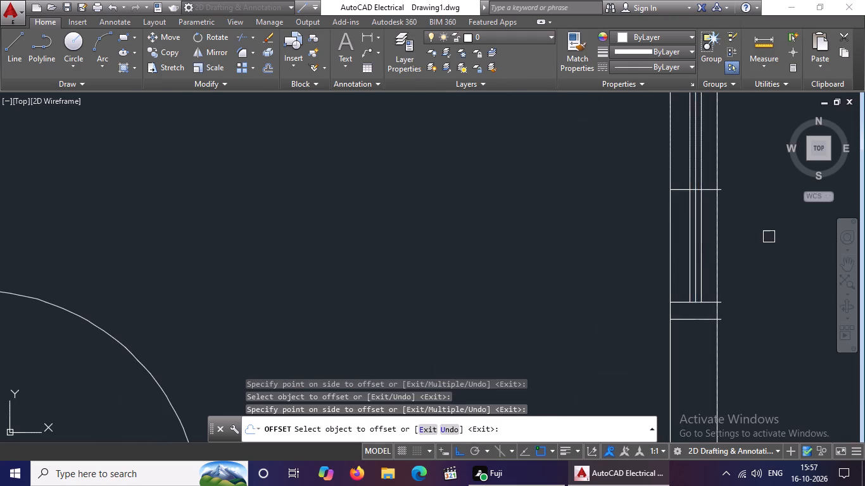
Offset the centre line of the northernmost room's north window by 0.1 to both sides.
scroll(769, 237, "down", 3)
scroll(668, 130, "up", 3)
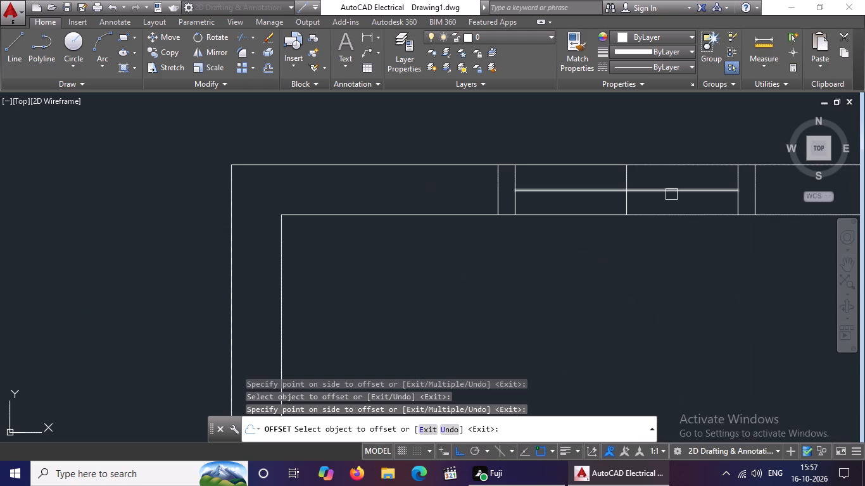
left_click_drag(671, 194, 671, 188)
left_click(671, 157)
left_click(683, 193)
left_click(666, 224)
Offset the centre line of the northwest room's north window by 0.1 to both sides.
scroll(667, 196, "down", 2)
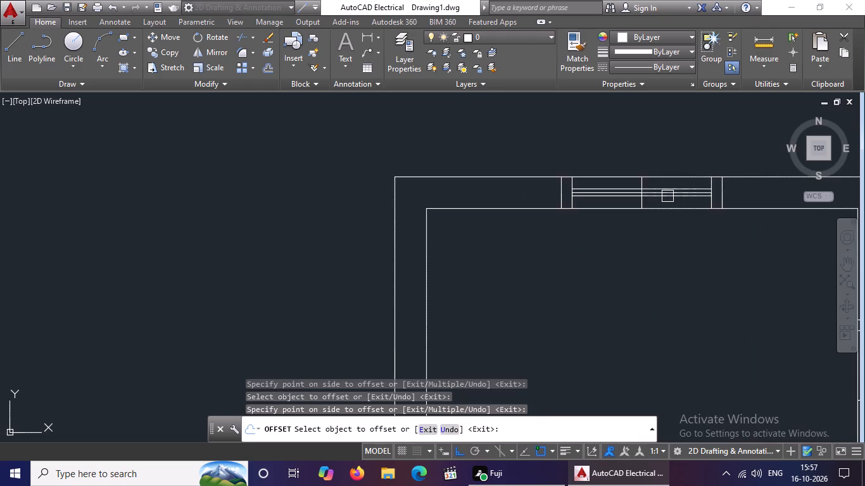
scroll(667, 196, "down", 1)
scroll(482, 366, "up", 3)
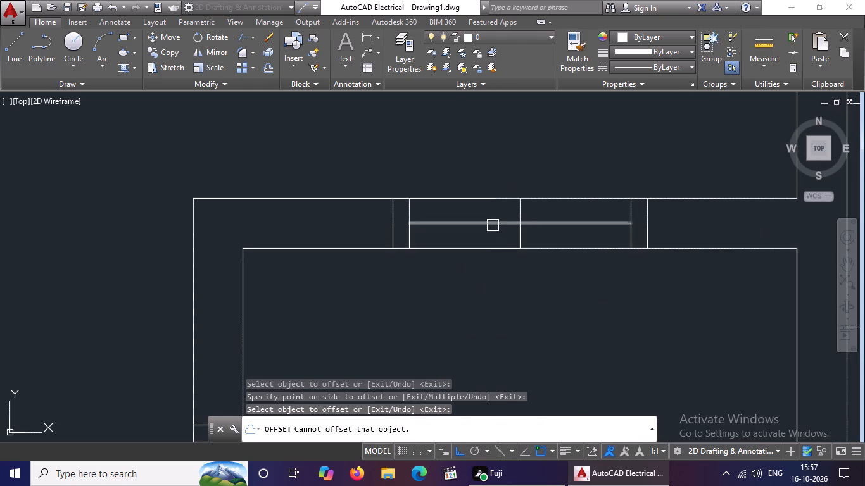
left_click(493, 224)
left_click(498, 202)
left_click(505, 225)
left_click(503, 247)
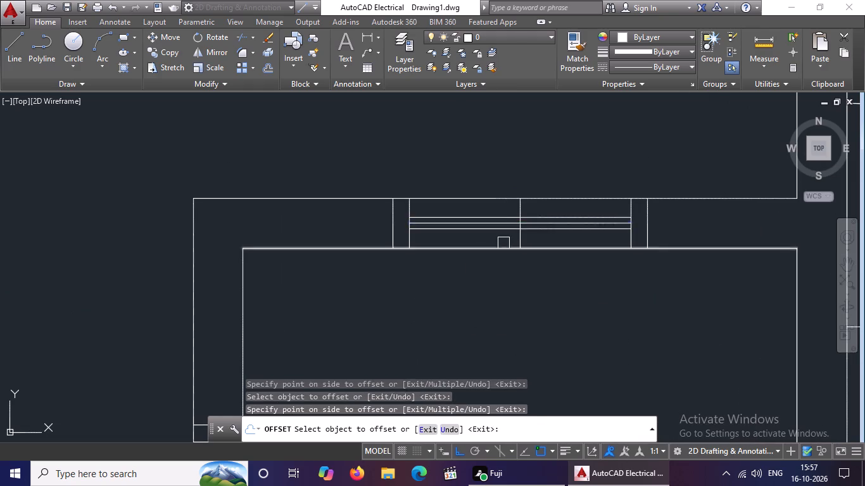
Offset the centre line of the northwest room's west window by 0.1 to both sides.
scroll(511, 227, "down", 3)
scroll(457, 321, "up", 4)
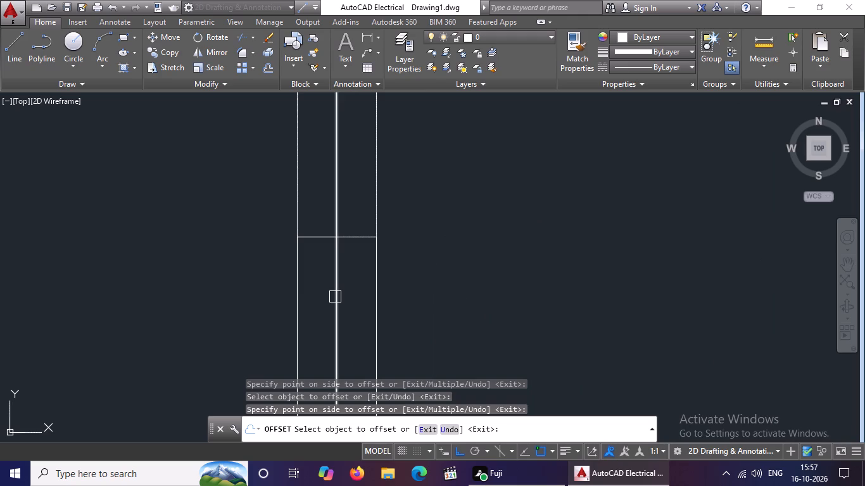
left_click_drag(336, 296, 341, 296)
left_click(429, 293)
left_click_drag(336, 320, 327, 320)
left_click(288, 320)
Offset the centre line of the southwest room's northern west window by 0.1 to both sides.
scroll(446, 253, "down", 2)
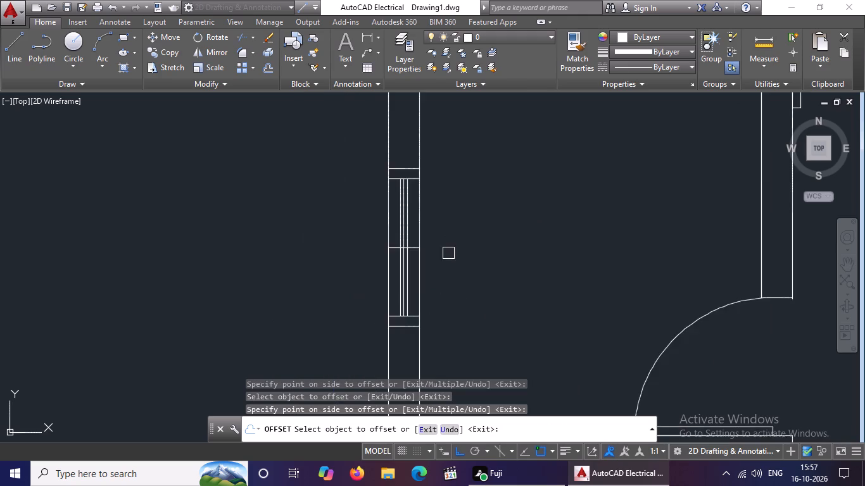
scroll(448, 253, "down", 4)
scroll(446, 346, "up", 4)
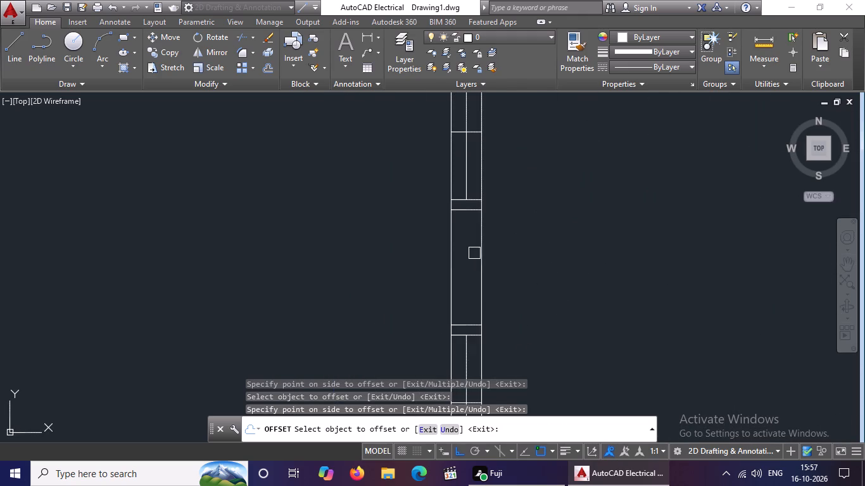
scroll(475, 252, "down", 3)
scroll(472, 231, "up", 3)
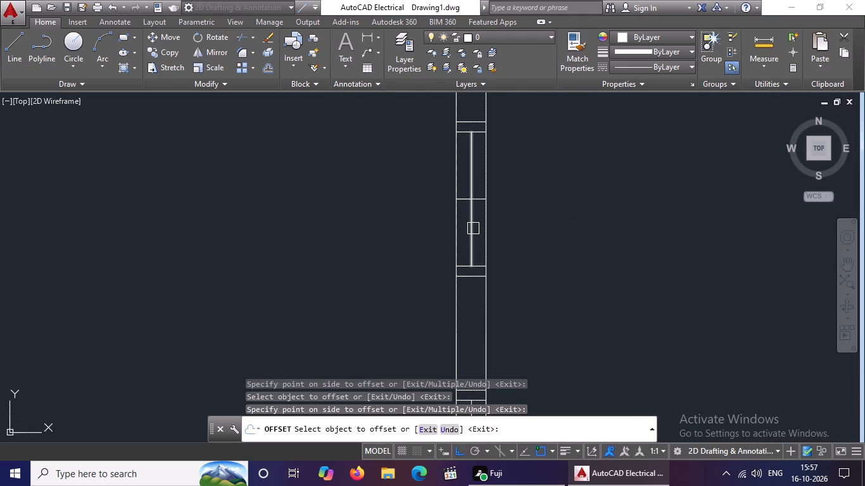
left_click_drag(473, 228, 463, 231)
left_click(371, 236)
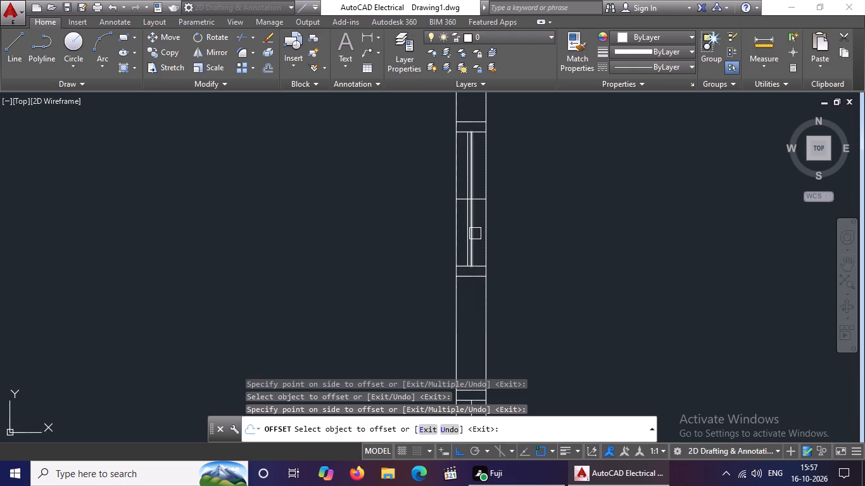
scroll(476, 234, "up", 1)
left_click(472, 247)
left_click(487, 247)
Offset the centre line of the southwest room's southern west window by 0.1 to both sides.
scroll(548, 221, "down", 4)
scroll(533, 293, "up", 4)
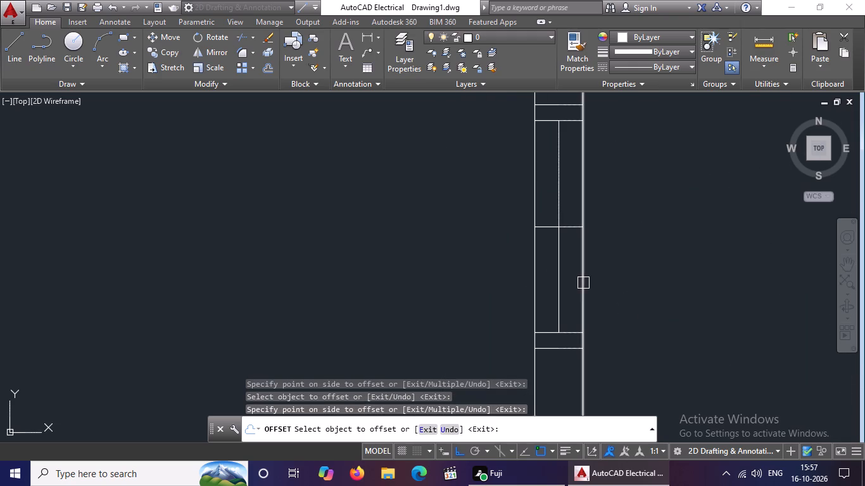
left_click_drag(559, 289, 514, 306)
left_click_drag(462, 318, 474, 314)
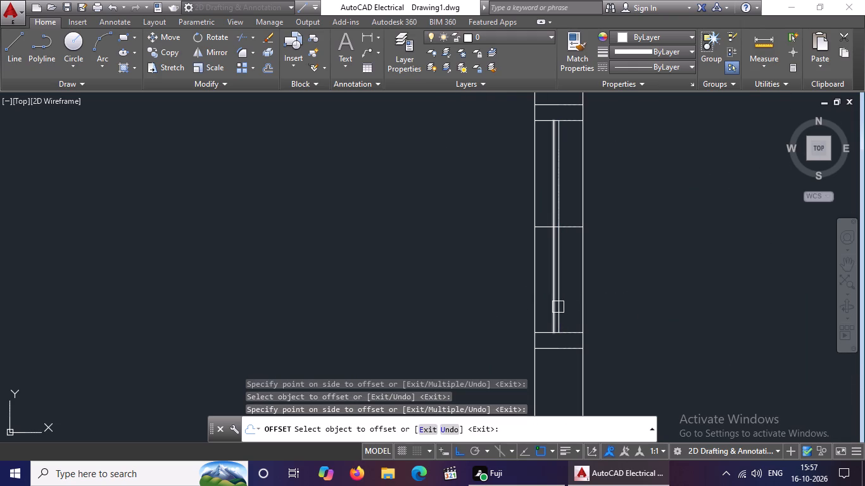
left_click_drag(561, 304, 579, 303)
left_click(620, 299)
scroll(646, 293, "down", 4)
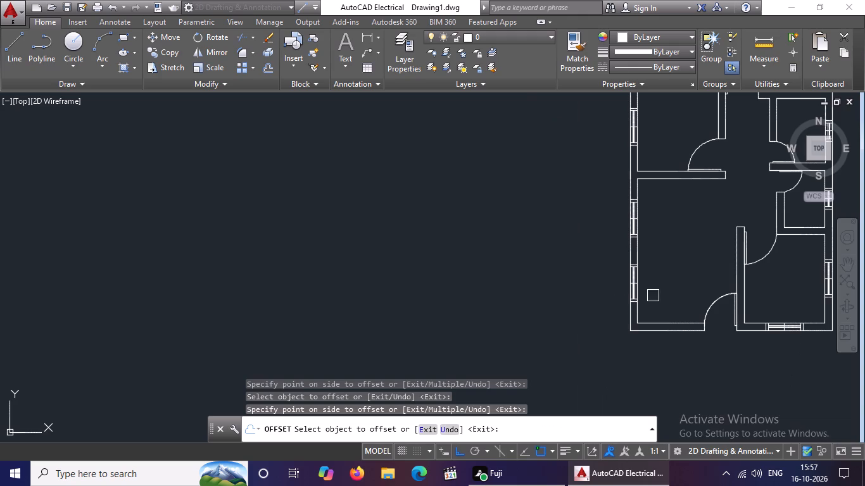
middle_click_drag(685, 274, 628, 285)
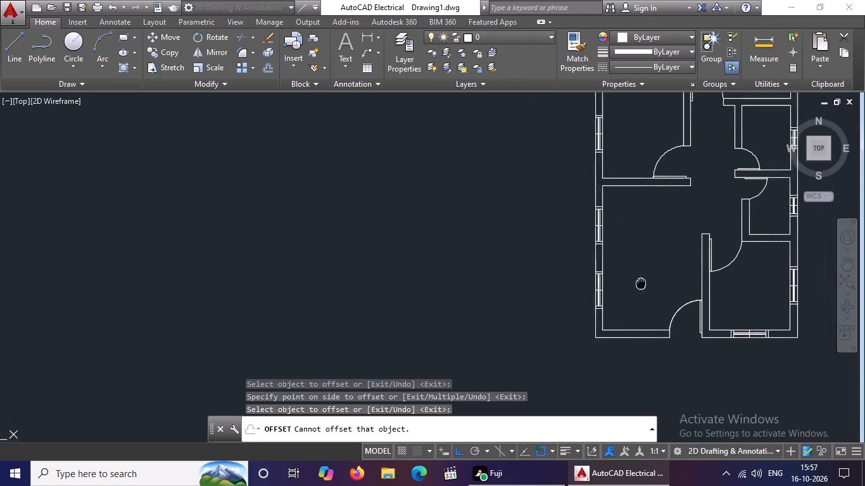
middle_click_drag(628, 285, 532, 304)
scroll(614, 387, "up", 2)
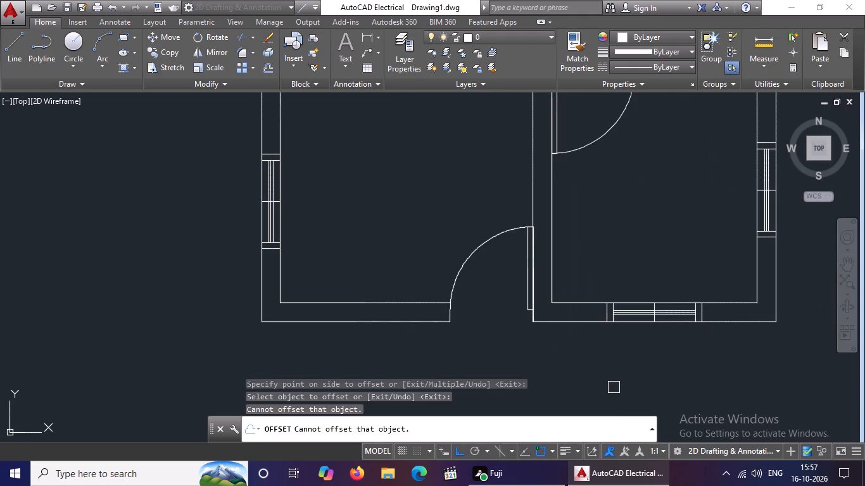
key("Escape")
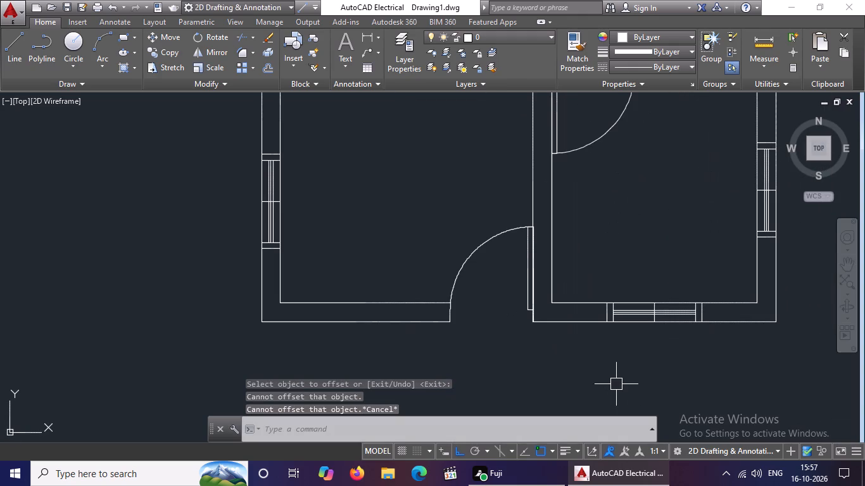
Erase the original centre lines between the offset lines of the southeast room's south and east windows.
scroll(673, 308, "up", 3)
left_click(678, 331)
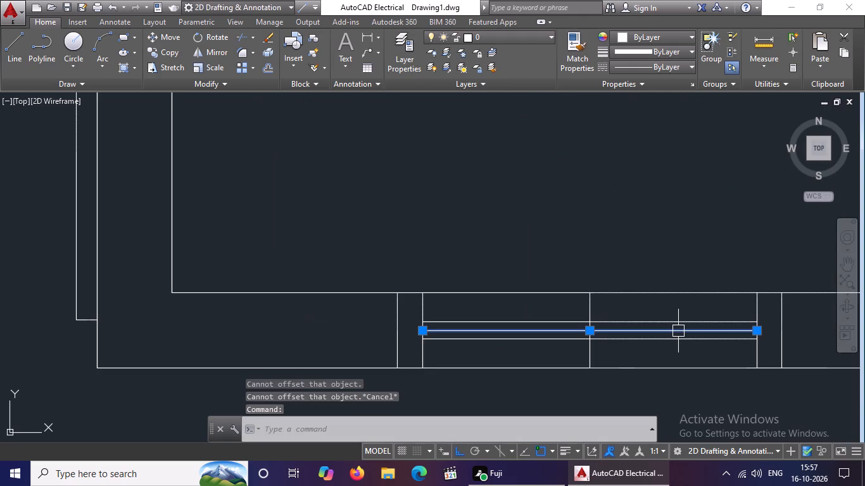
key("Delete")
scroll(678, 331, "down", 3)
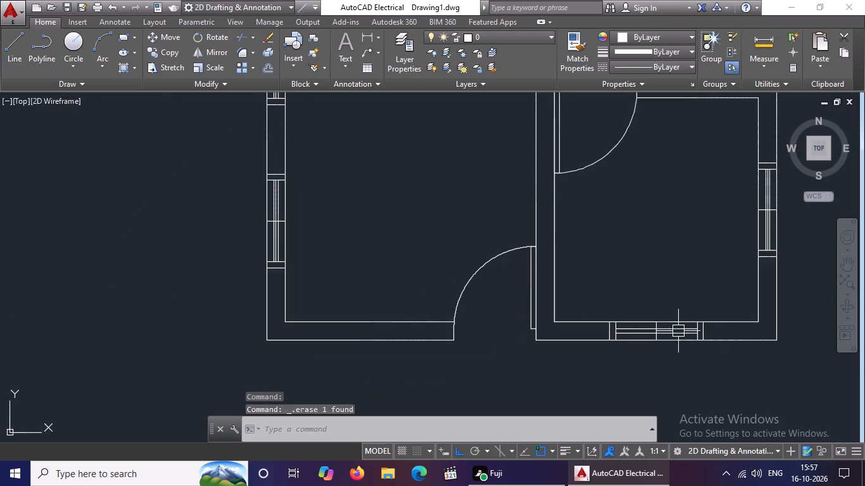
scroll(781, 209, "up", 3)
left_click(716, 287)
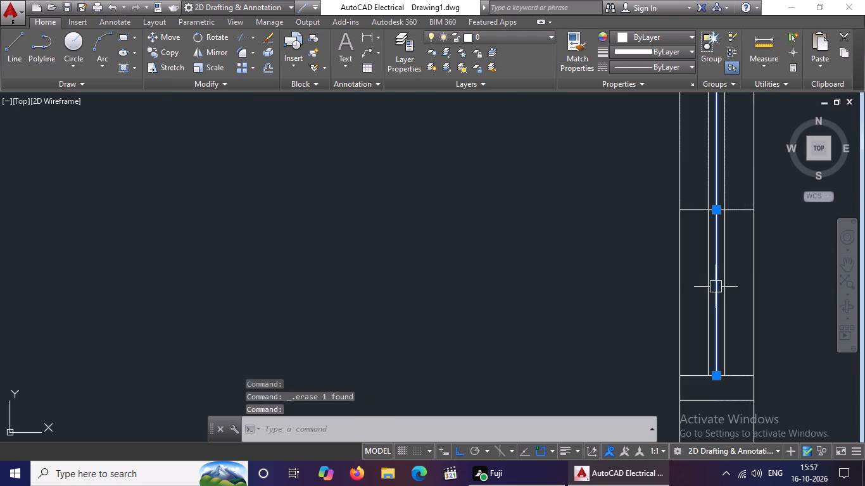
key("Delete")
Erase the original centre line of the east window in the small room just north of the southeast room.
scroll(741, 297, "down", 3)
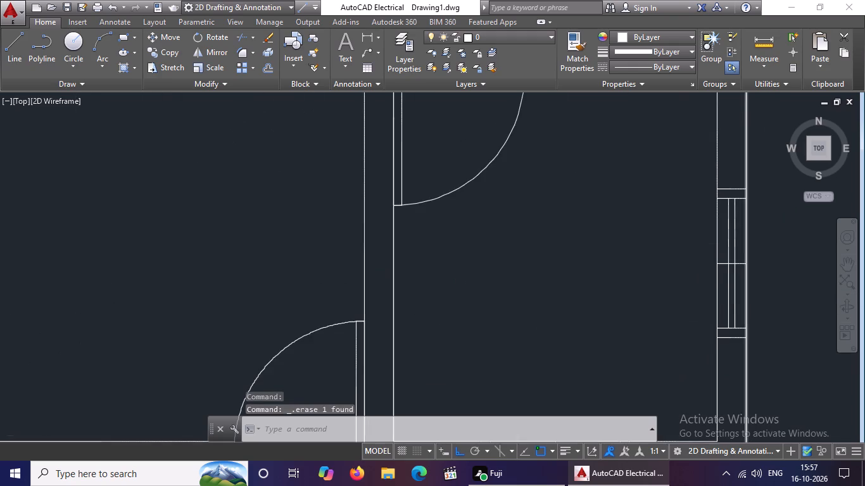
scroll(742, 297, "down", 1)
middle_click_drag(729, 211, 628, 250)
scroll(626, 201, "up", 4)
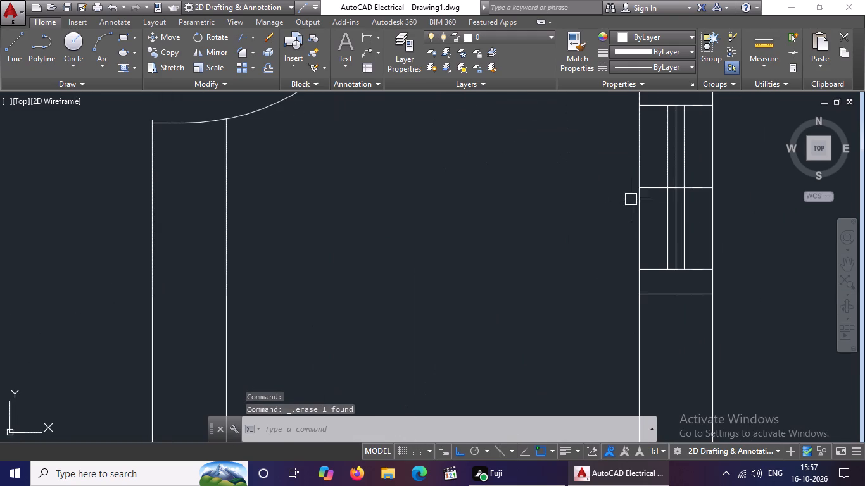
left_click(678, 219)
key("Delete")
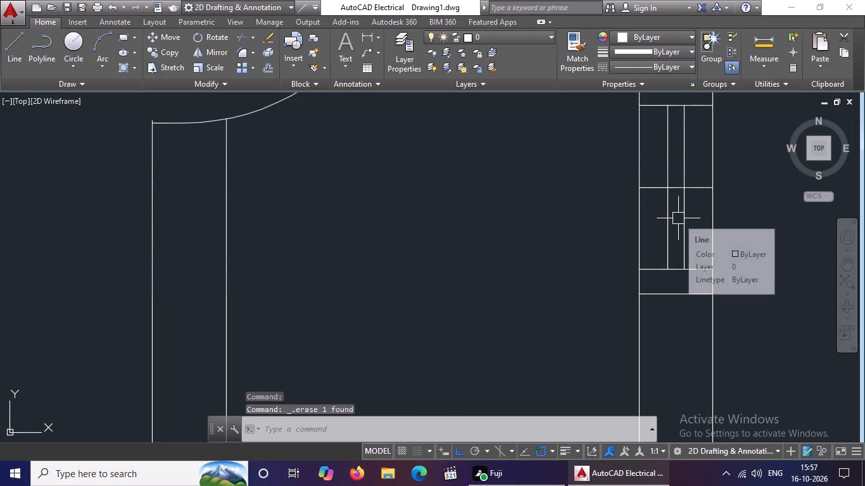
Erase the original centre line of the east window in the small room just south of the northernmost room.
scroll(702, 258, "down", 3)
scroll(683, 184, "down", 1)
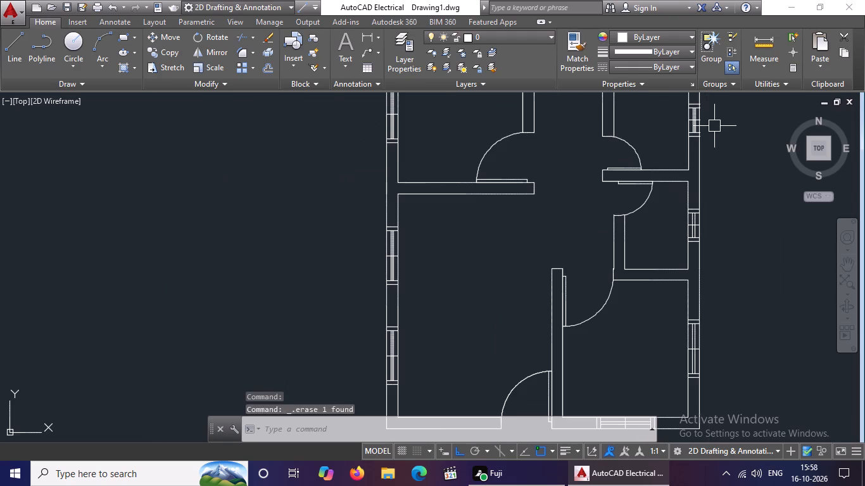
middle_click_drag(708, 134, 690, 227)
scroll(680, 206, "up", 3)
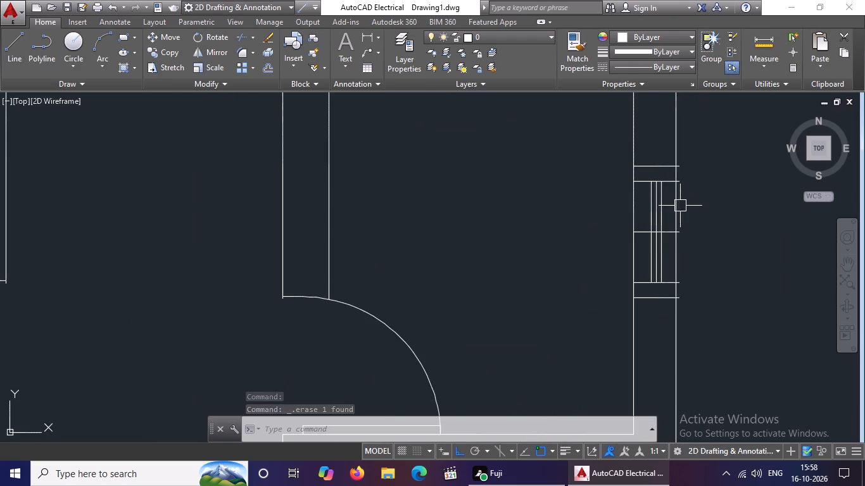
scroll(666, 223, "up", 3)
left_click(658, 217)
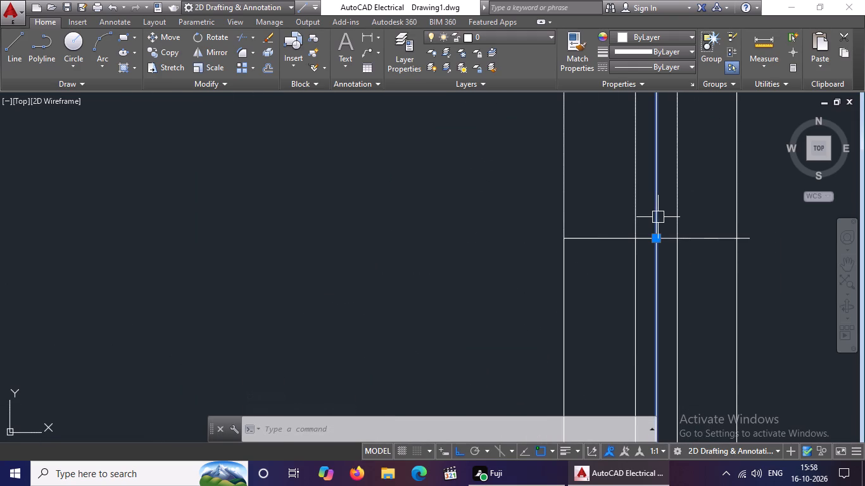
key("Delete")
Trim the five cross lines of that small room's east window where they extend past the outer wall line.
scroll(738, 224, "down", 2)
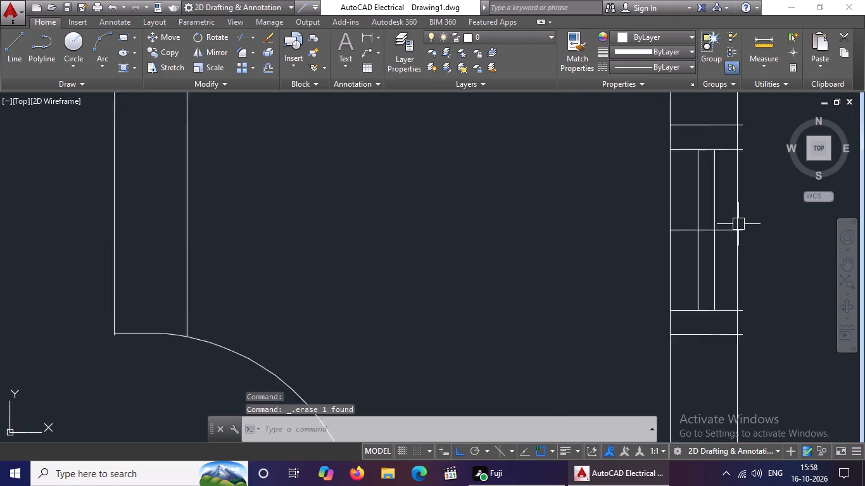
scroll(738, 224, "down", 2)
scroll(762, 177, "up", 2)
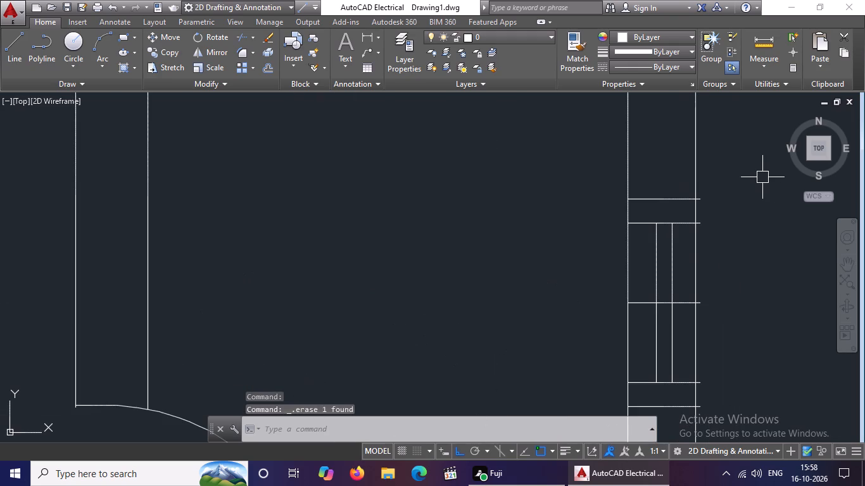
key("Escape")
type("TR")
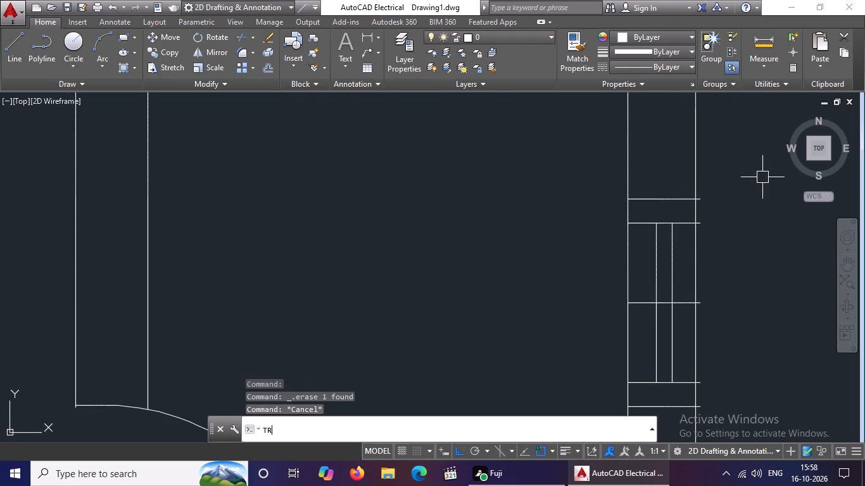
key("space")
key("space")
scroll(698, 213, "up", 1)
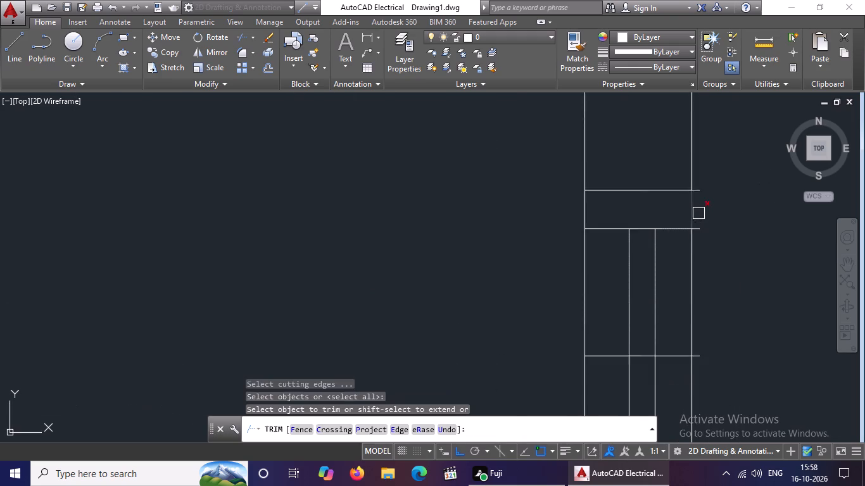
scroll(698, 213, "up", 1)
left_click(697, 173)
left_click(698, 240)
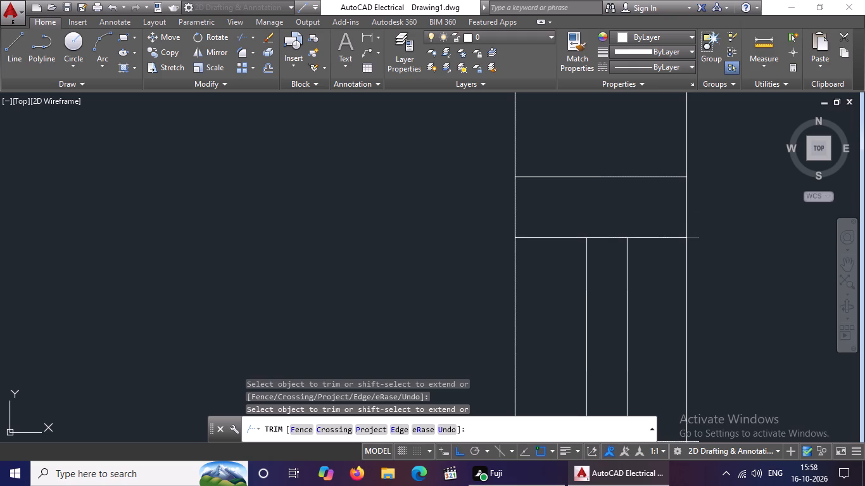
scroll(708, 238, "down", 4)
scroll(704, 270, "up", 3)
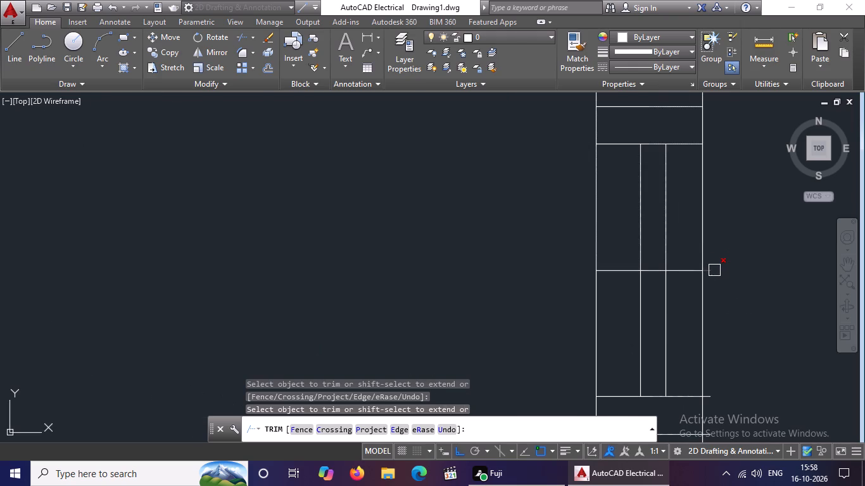
left_click(714, 270)
scroll(733, 312, "down", 2)
scroll(746, 378, "up", 3)
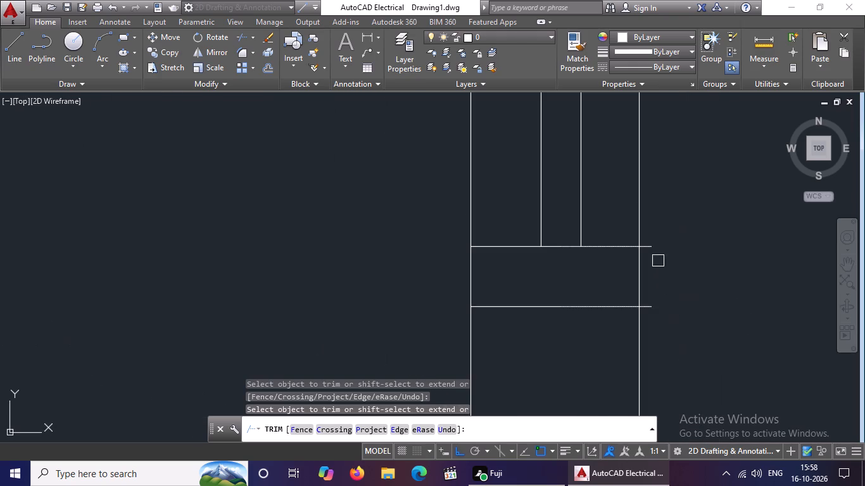
left_click(654, 247)
left_click(648, 303)
Trim the five cross lines of the northernmost room's east window where they extend past the outer wall line.
scroll(730, 292, "down", 6)
scroll(733, 168, "up", 1)
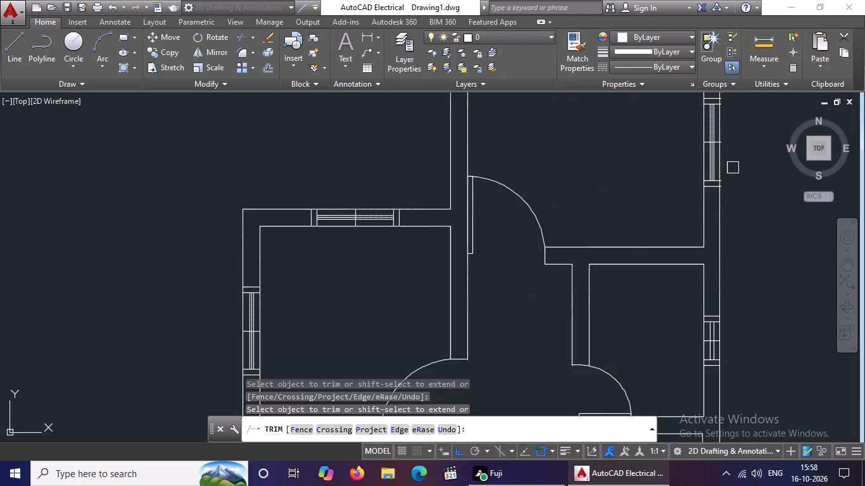
scroll(733, 168, "up", 3)
scroll(678, 199, "up", 1)
left_click(679, 234)
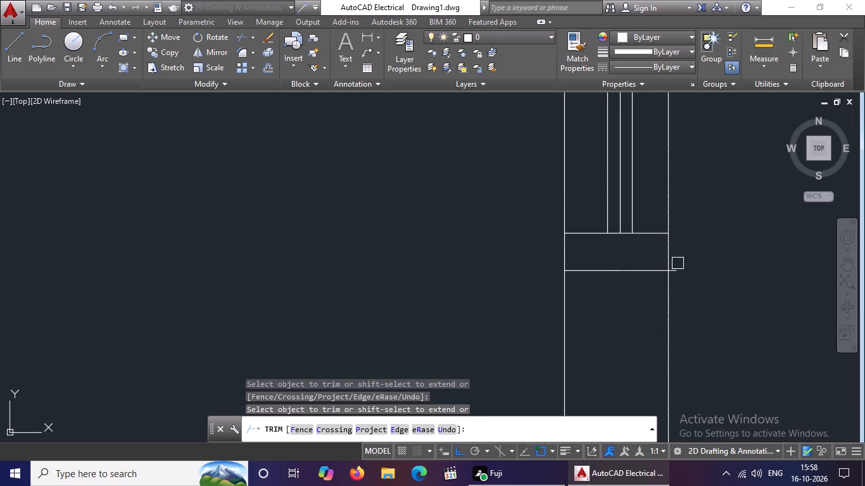
left_click(677, 269)
scroll(697, 251, "down", 4)
scroll(702, 166, "up", 4)
scroll(667, 306, "down", 4)
scroll(667, 331, "up", 5)
left_click(604, 324)
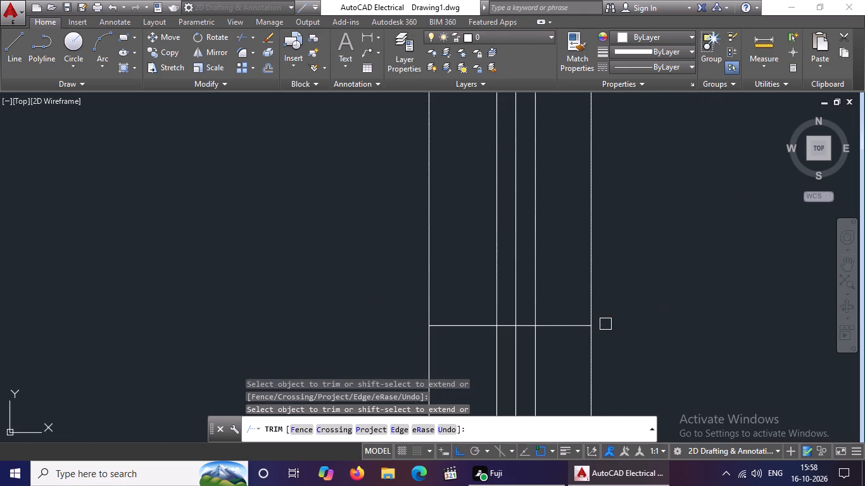
scroll(636, 303, "down", 2)
scroll(623, 128, "up", 3)
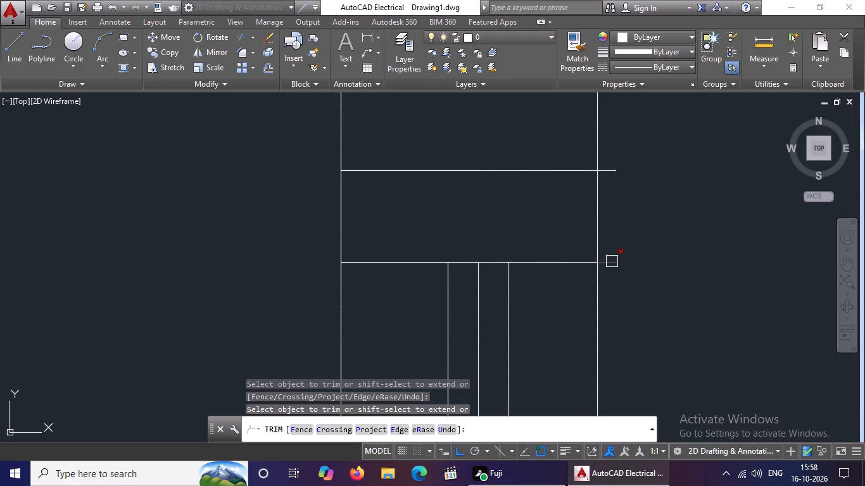
left_click(614, 265)
left_click_drag(612, 163, 616, 171)
left_click(625, 190)
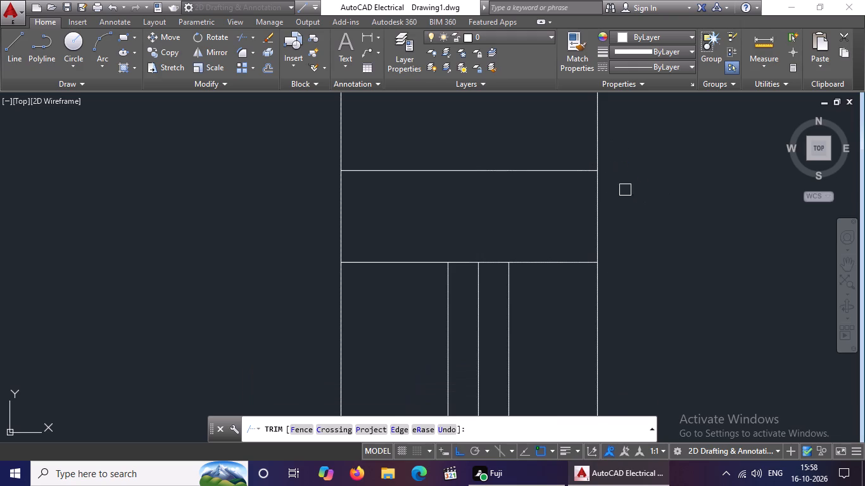
scroll(646, 185, "down", 7)
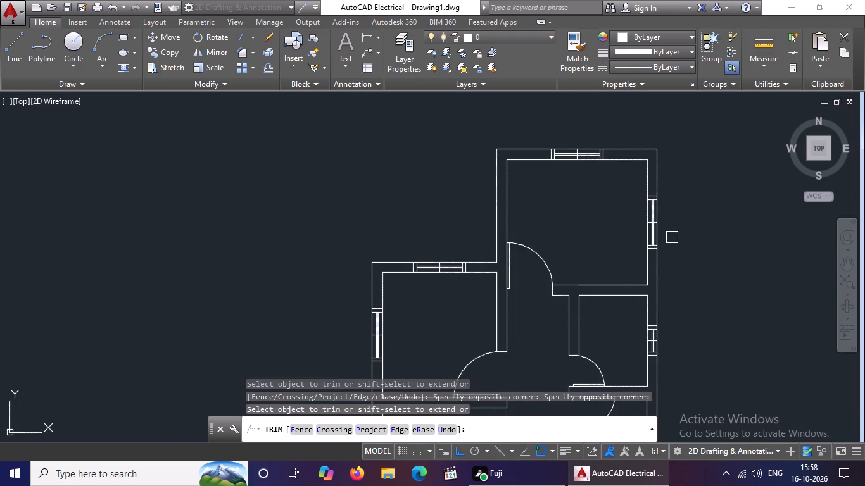
key("Escape")
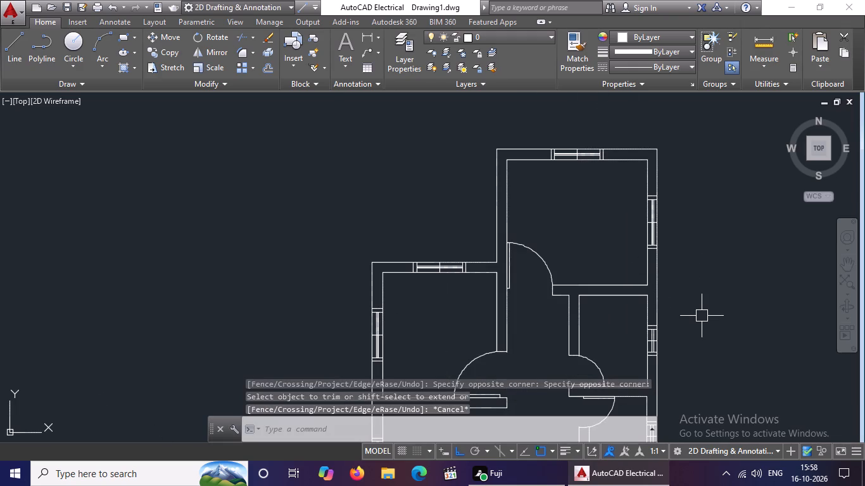
Erase the original centre lines of the northernmost room's east and north windows, keeping the offset lines on either side.
scroll(647, 178, "up", 4)
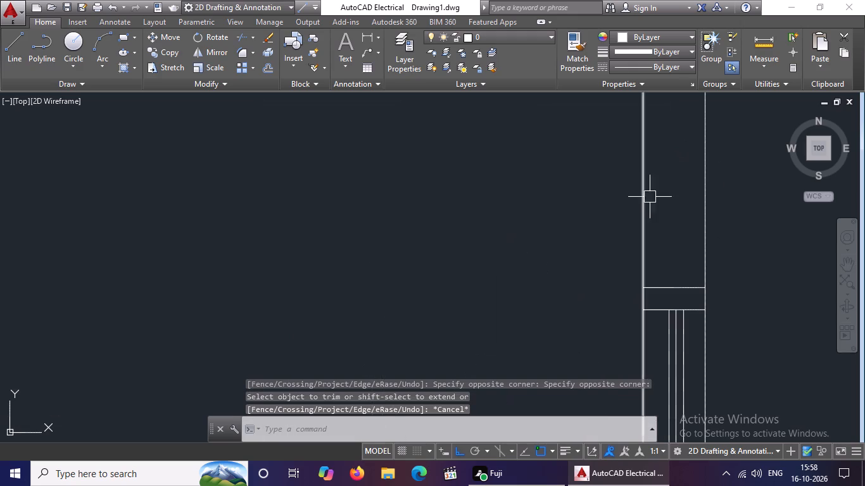
left_click(676, 337)
key("Delete")
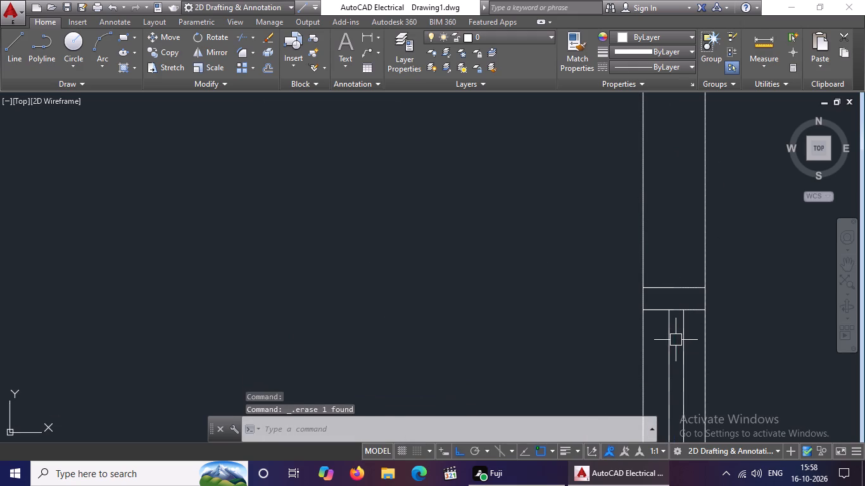
scroll(685, 340, "down", 4)
scroll(684, 405, "up", 4)
scroll(598, 234, "down", 3)
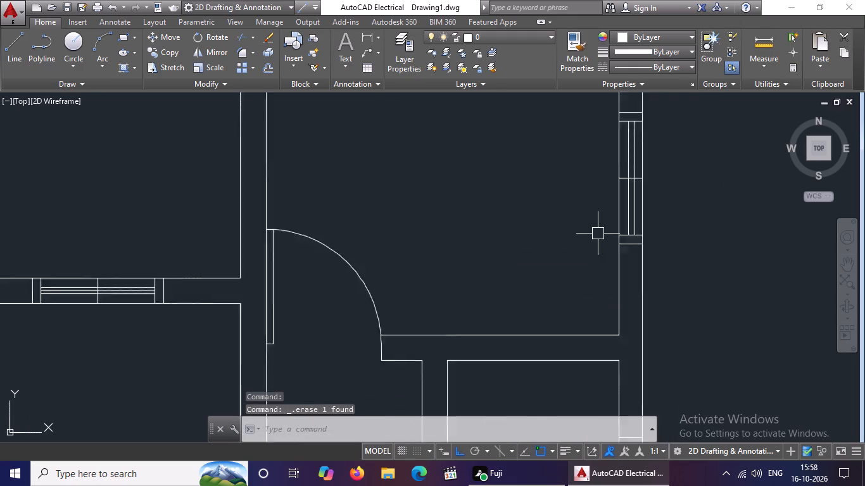
middle_click_drag(493, 162, 519, 265)
scroll(515, 182, "up", 2)
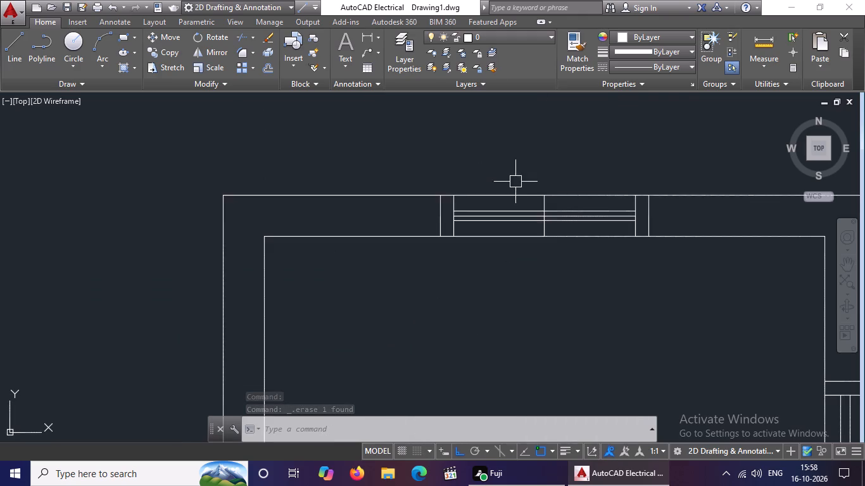
scroll(556, 232, "up", 3)
left_click(579, 163)
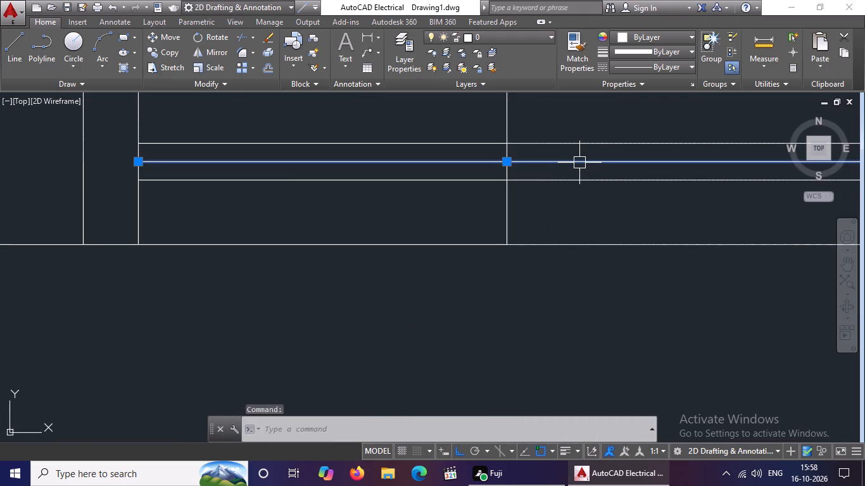
key("Delete")
Erase the original centre lines of the northwest room's north and west windows.
scroll(580, 166, "down", 5)
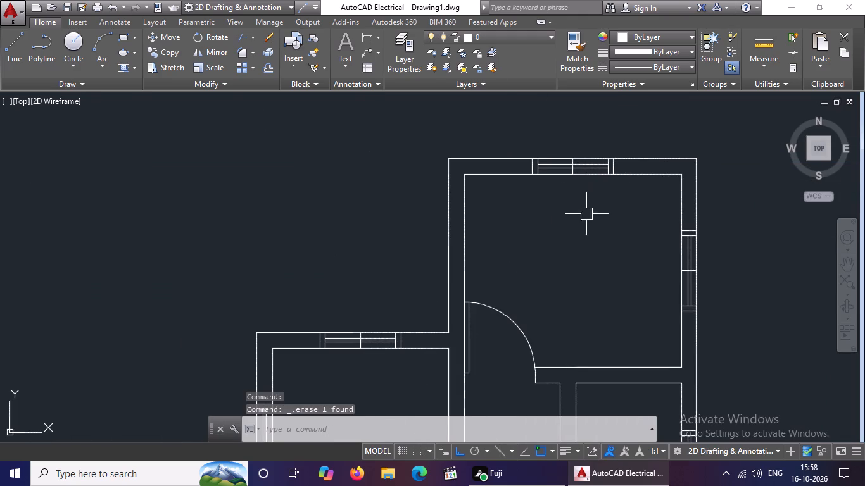
scroll(350, 356, "up", 3)
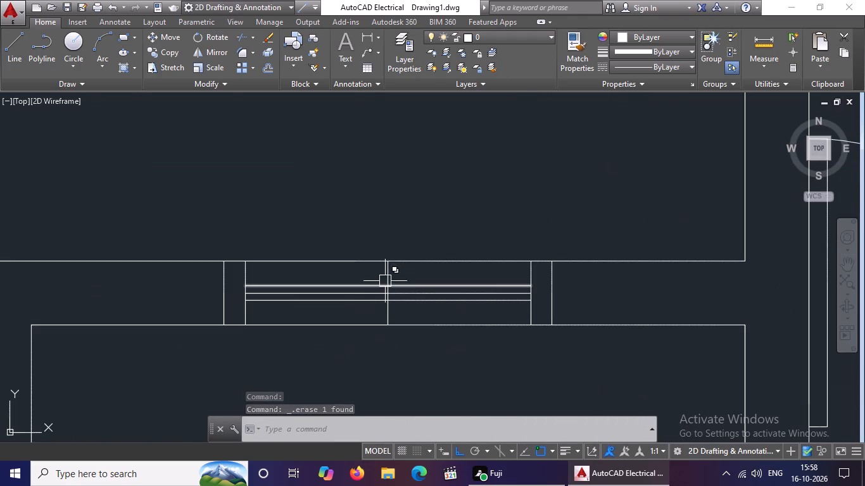
left_click(404, 293)
key("Delete")
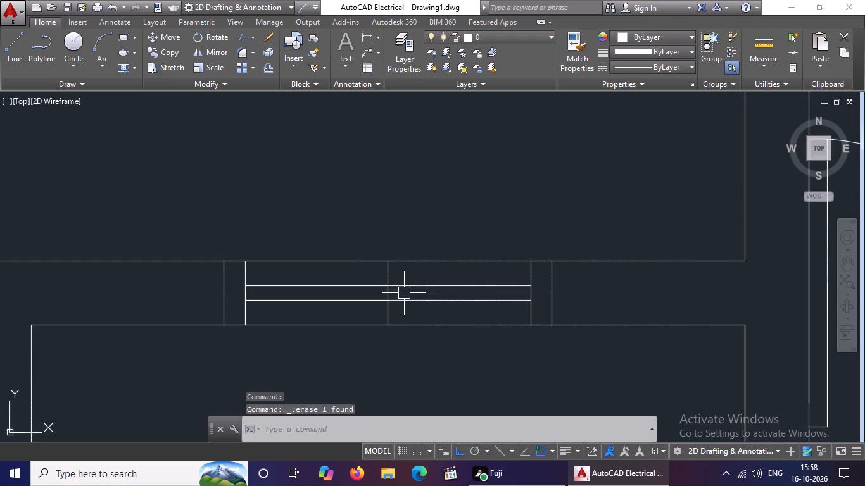
scroll(424, 270, "down", 5)
scroll(386, 335, "up", 3)
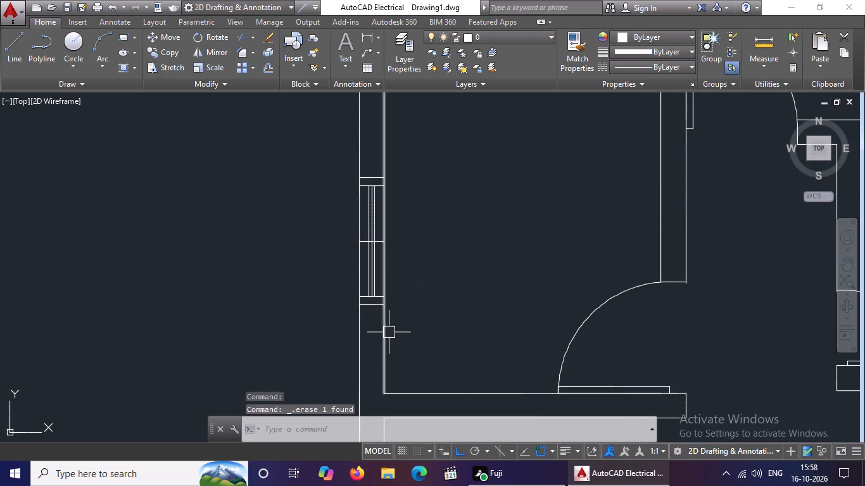
scroll(374, 304, "up", 3)
left_click(358, 261)
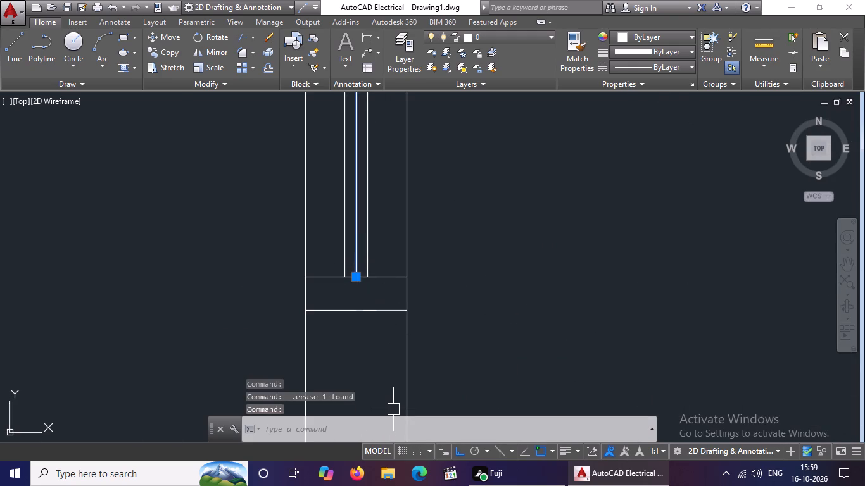
key("Delete")
Erase the original centre lines of the two west windows of the large southwest room.
scroll(484, 364, "down", 6)
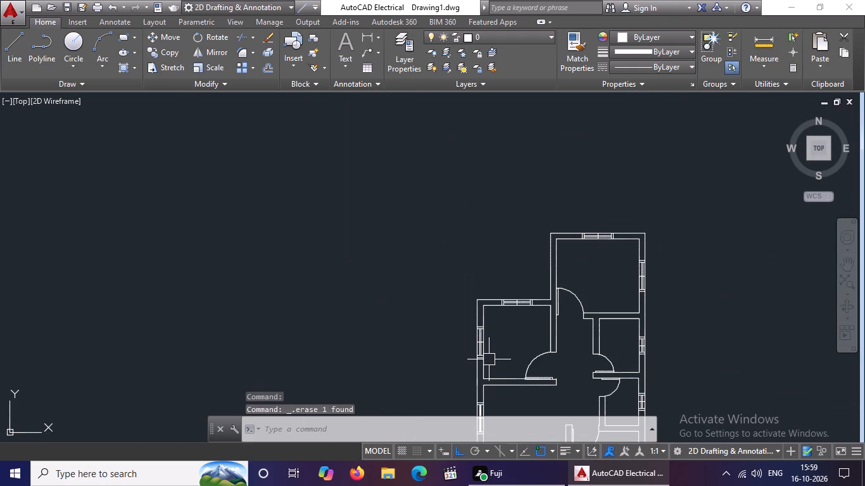
middle_click_drag(492, 347, 524, 249)
scroll(559, 349, "up", 2)
scroll(417, 307, "up", 2)
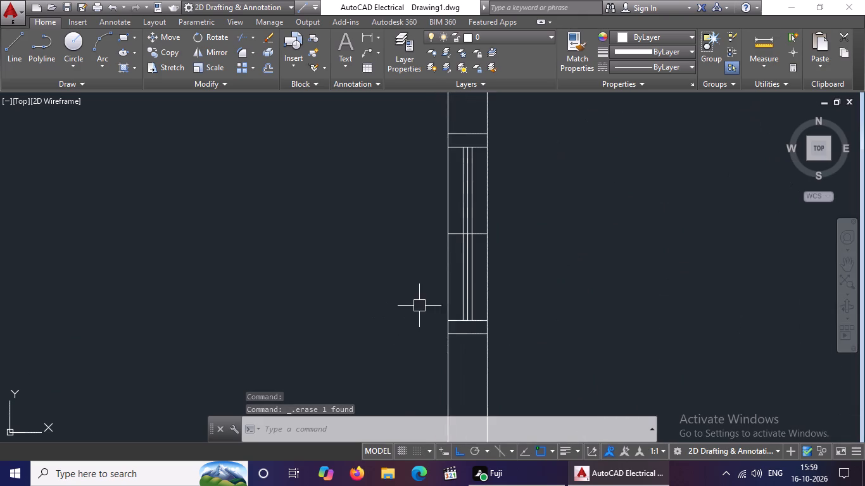
scroll(469, 293, "up", 3)
left_click(461, 299)
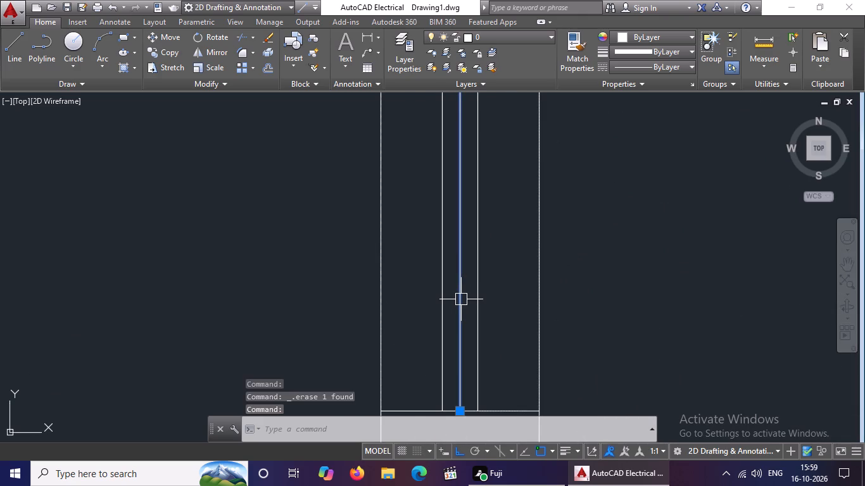
key("Delete")
scroll(467, 258, "down", 6)
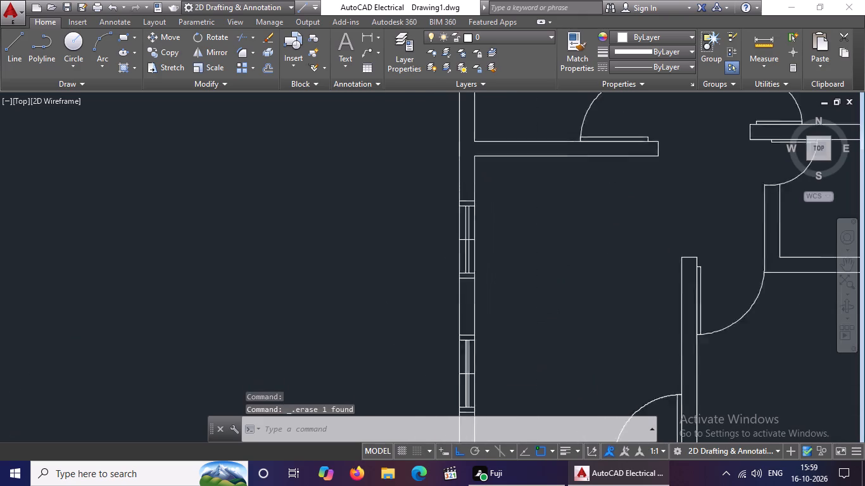
scroll(469, 337, "up", 3)
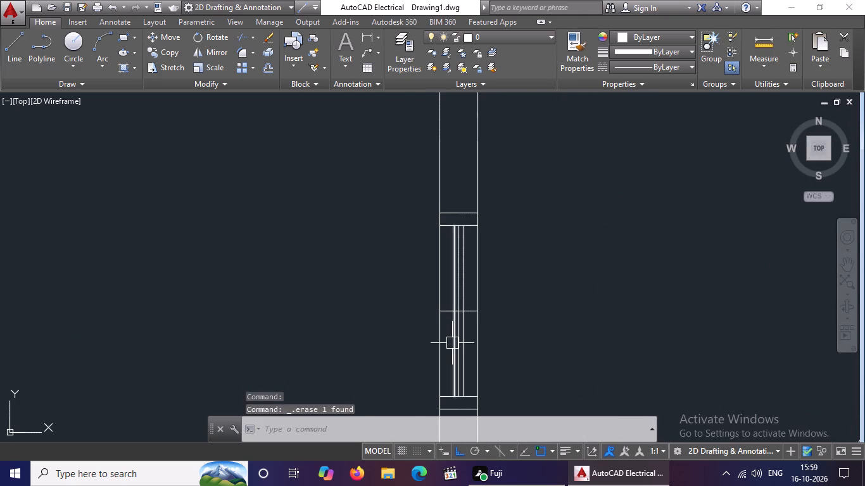
scroll(453, 341, "up", 3)
left_click(471, 334)
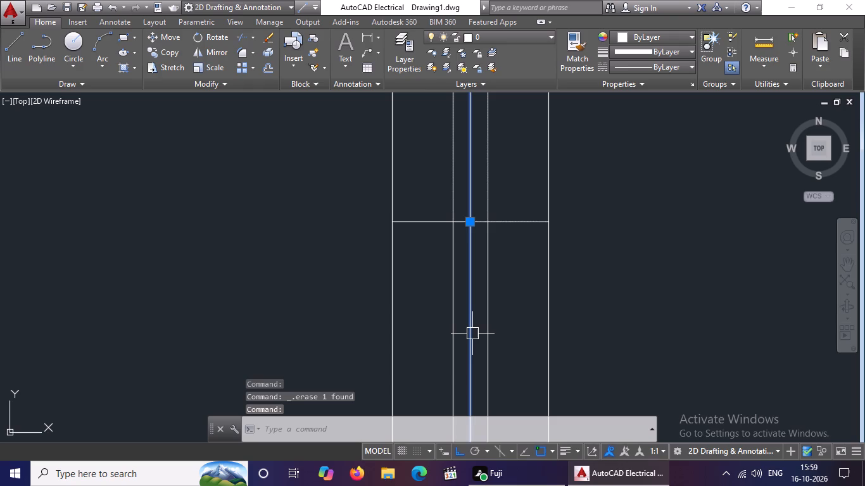
key("Delete")
Start a line at the outer east corner of the southeast room's south window, running 0.5 east along the wall.
scroll(492, 351, "down", 6)
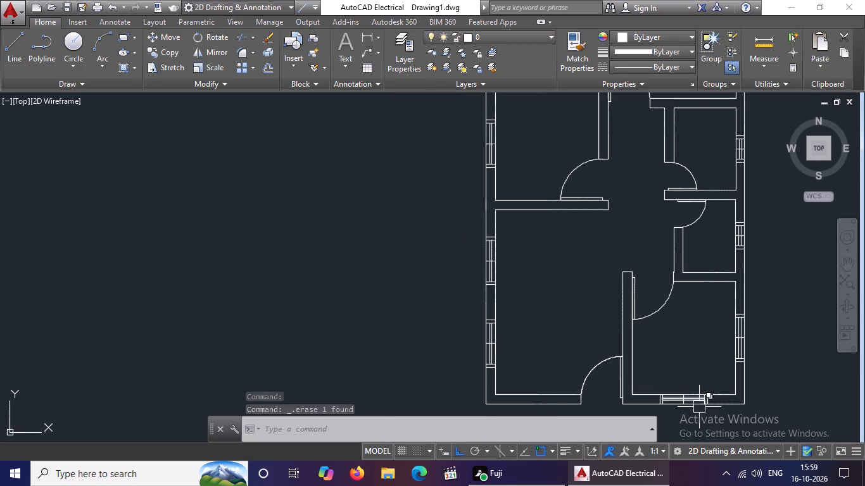
middle_click_drag(679, 363, 603, 279)
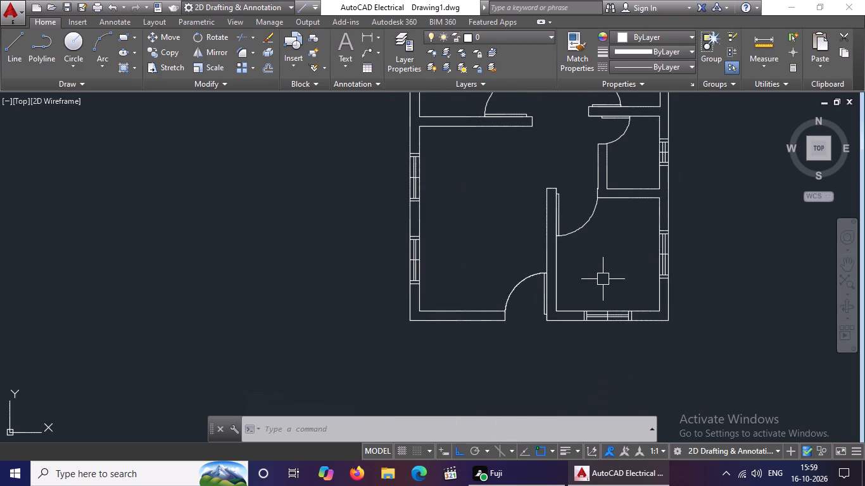
left_click(16, 53)
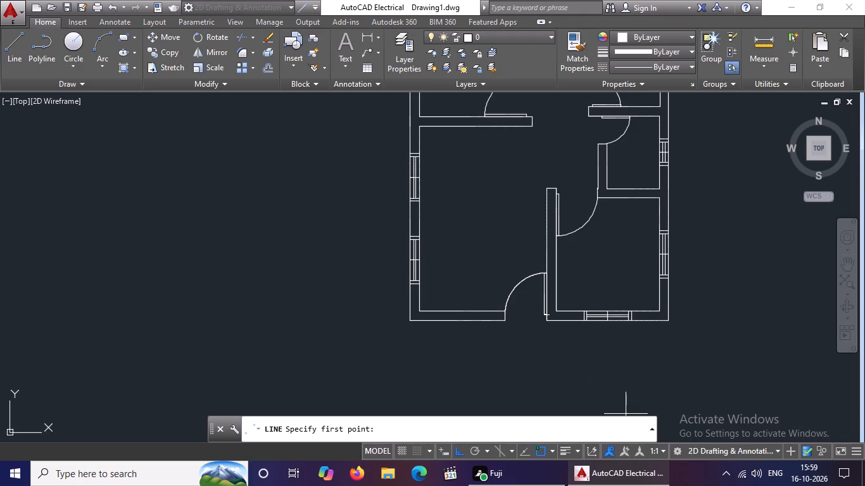
scroll(631, 319, "up", 4)
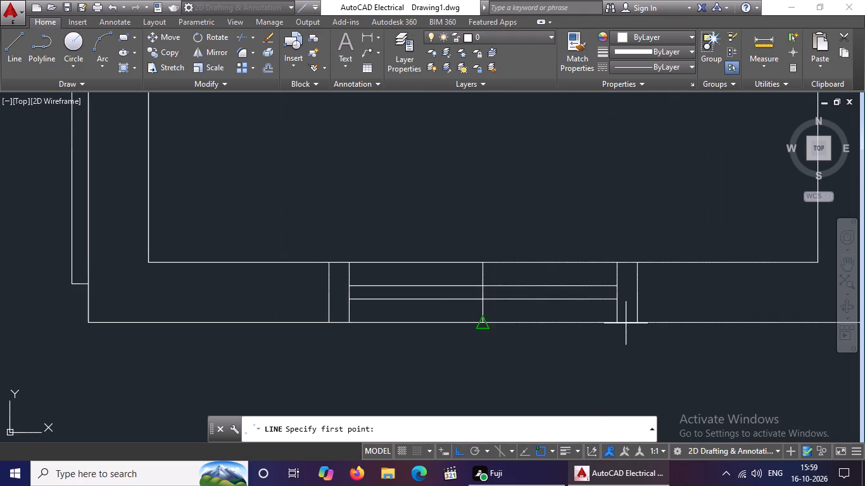
left_click_drag(636, 324, 653, 323)
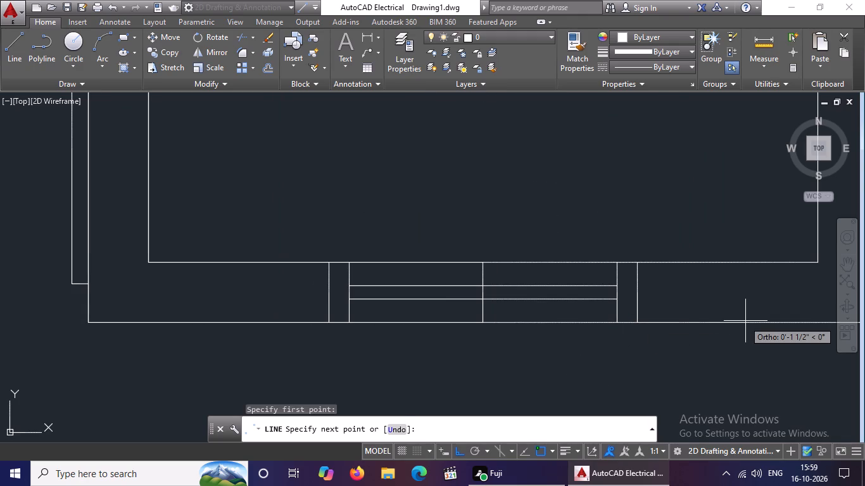
type("0.")
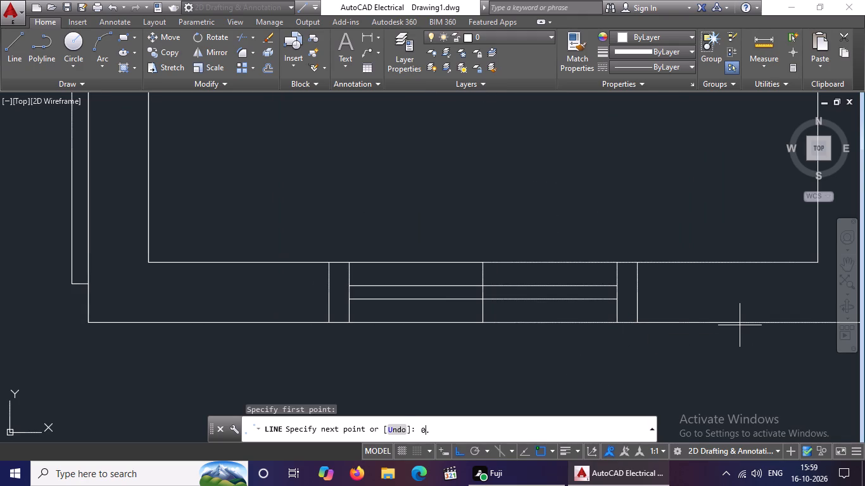
key("5")
key("Return")
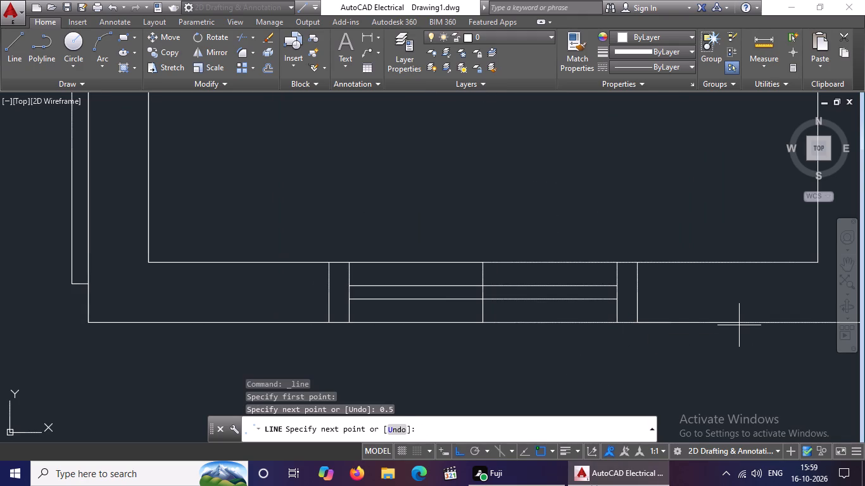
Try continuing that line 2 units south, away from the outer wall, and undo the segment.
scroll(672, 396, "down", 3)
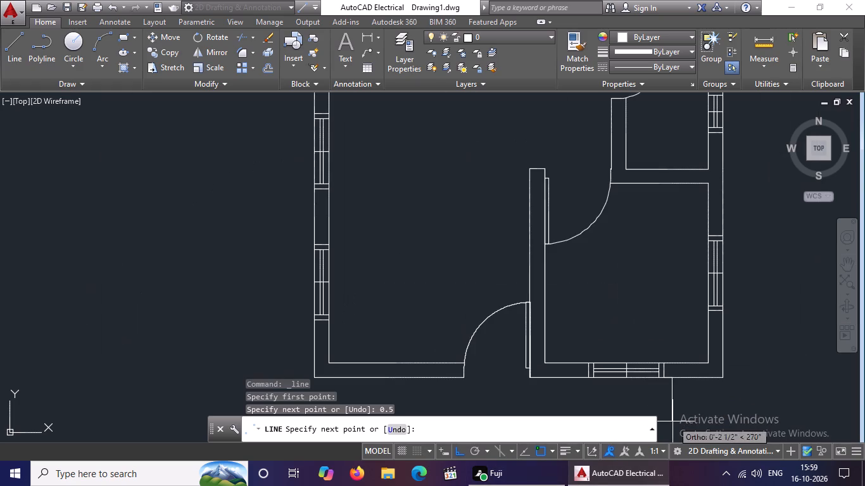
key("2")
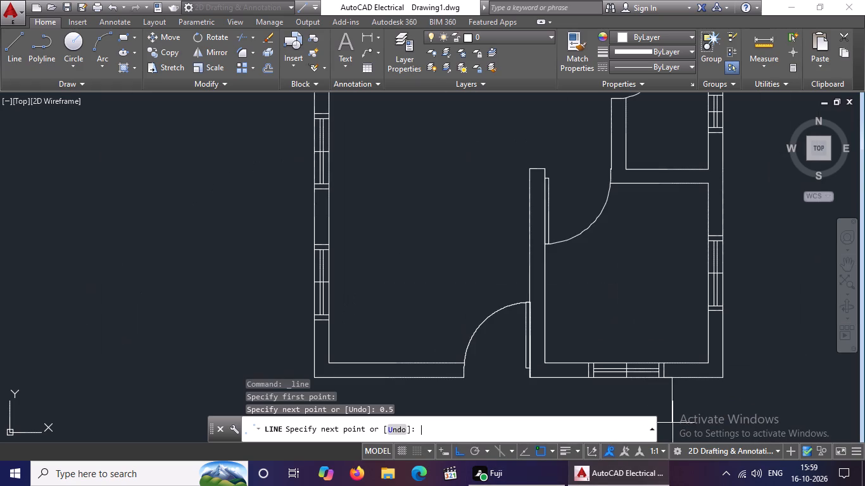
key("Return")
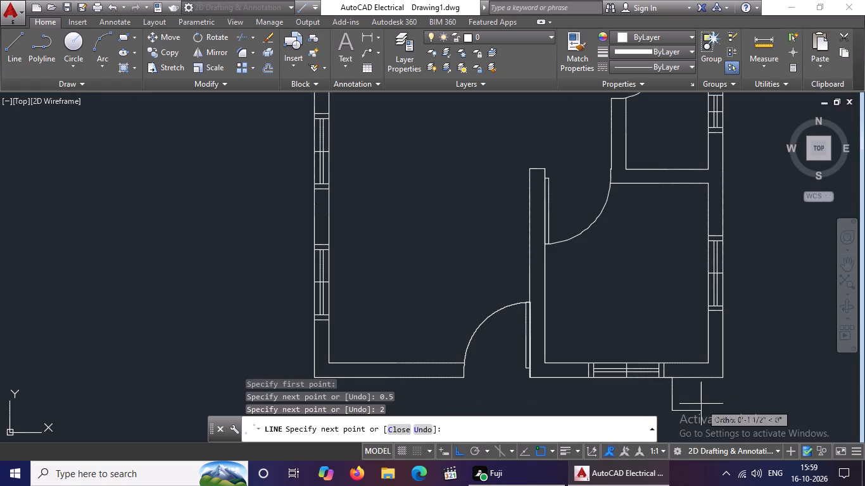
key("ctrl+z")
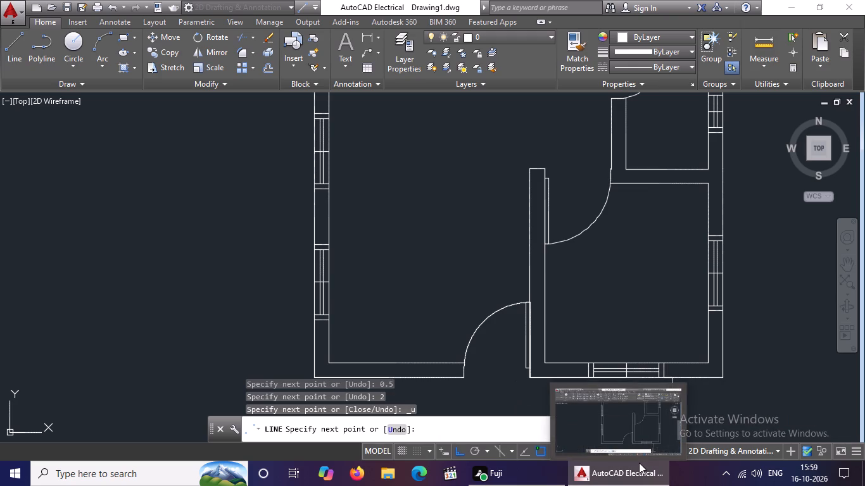
Continue the line 1 unit south from the end of its 0.5 segment and finish it there.
key("1")
key("Return")
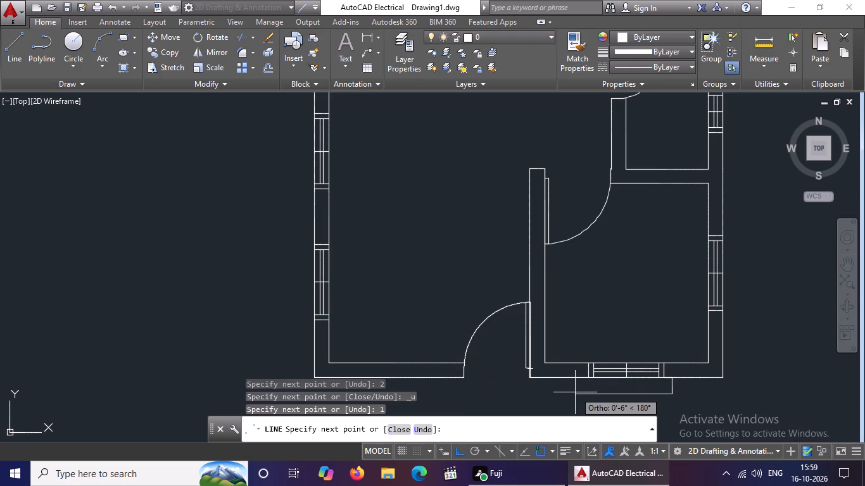
key("Escape")
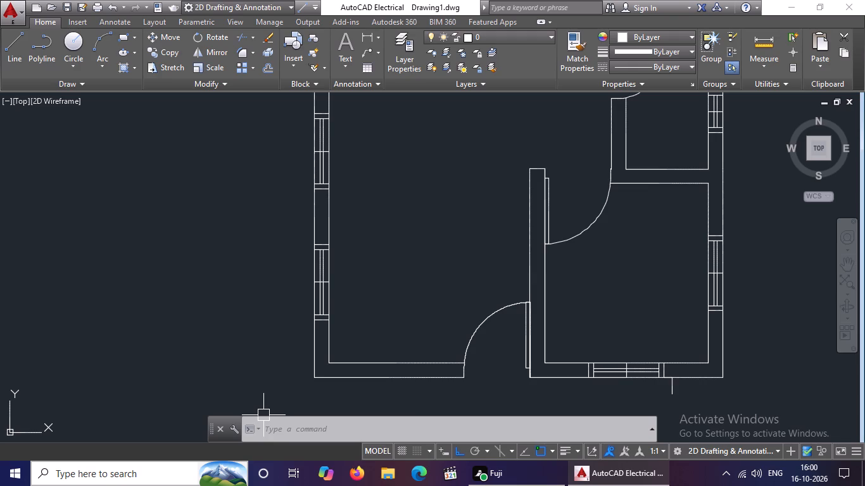
Draw a line from the outer west corner of the same south window, 0.5 west along the wall and 1 south.
left_click(9, 54)
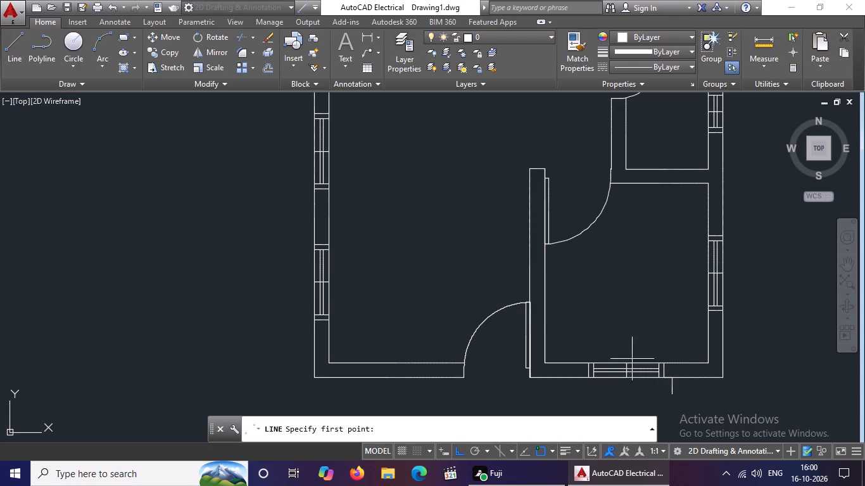
scroll(607, 386, "up", 4)
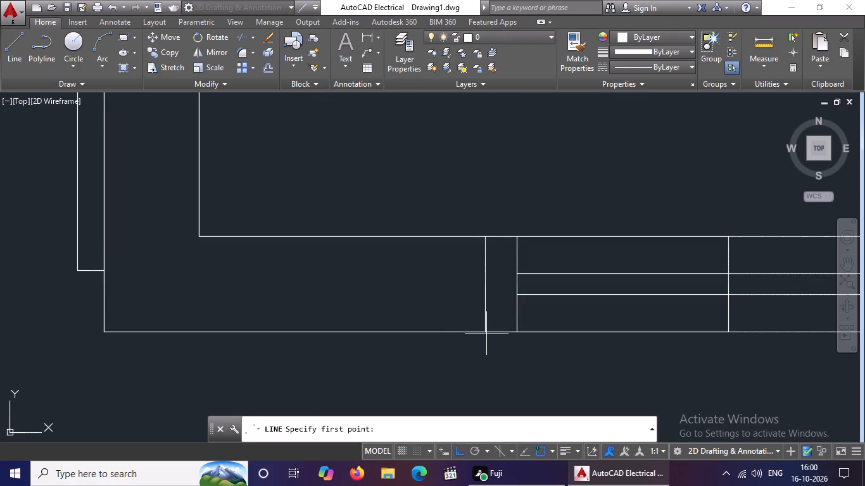
left_click(484, 327)
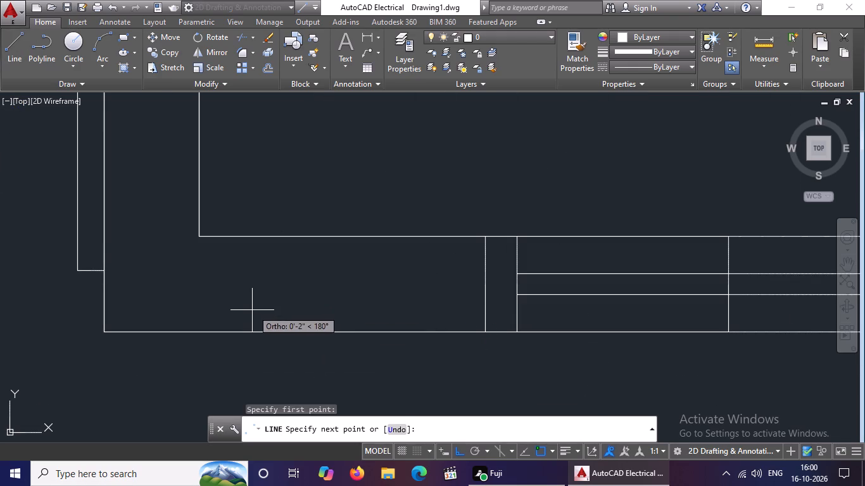
key("0")
key("period")
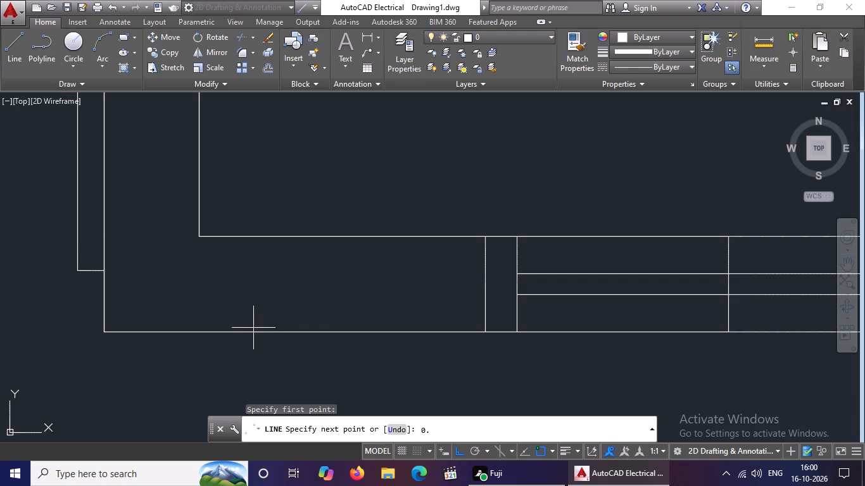
key("5")
key("Return")
scroll(446, 297, "down", 6)
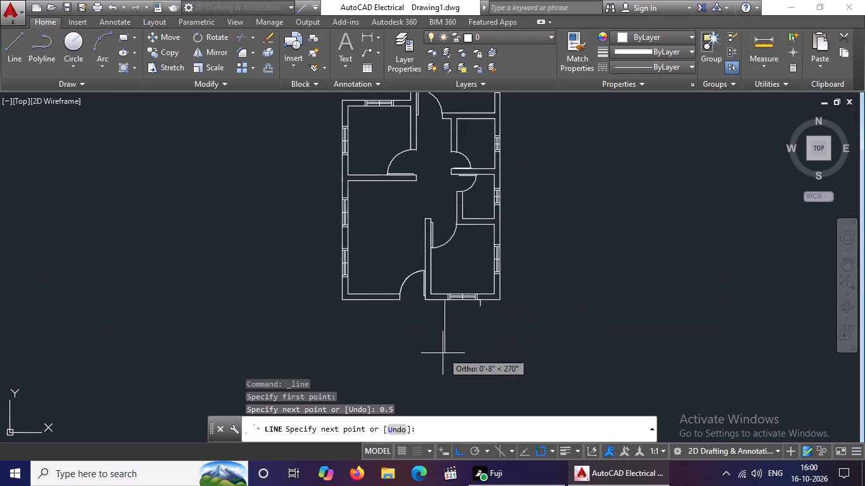
key("1")
key("Return")
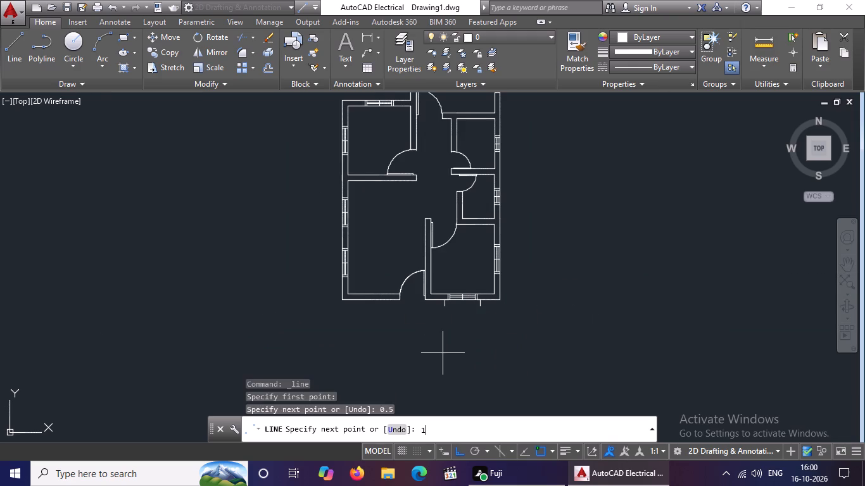
Complete the southeast room's south window outline by running the line east to the end of the opposite projecting segment.
scroll(476, 297, "up", 3)
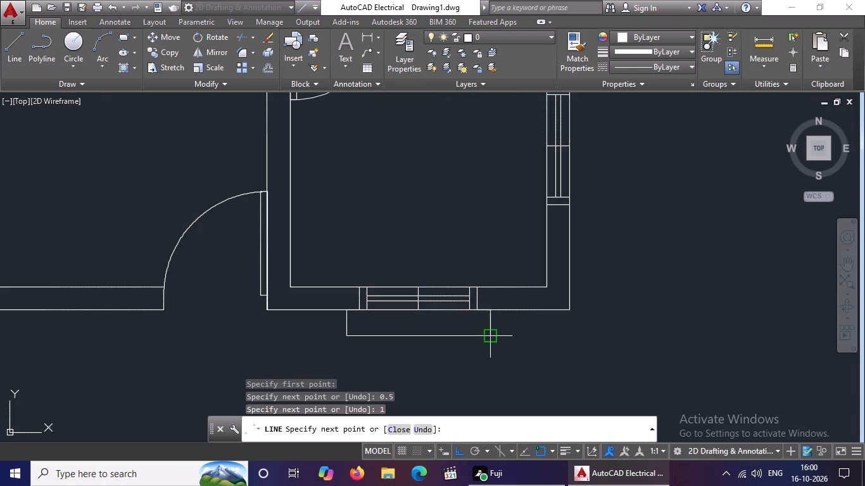
left_click(490, 332)
key("Escape")
scroll(541, 317, "down", 3)
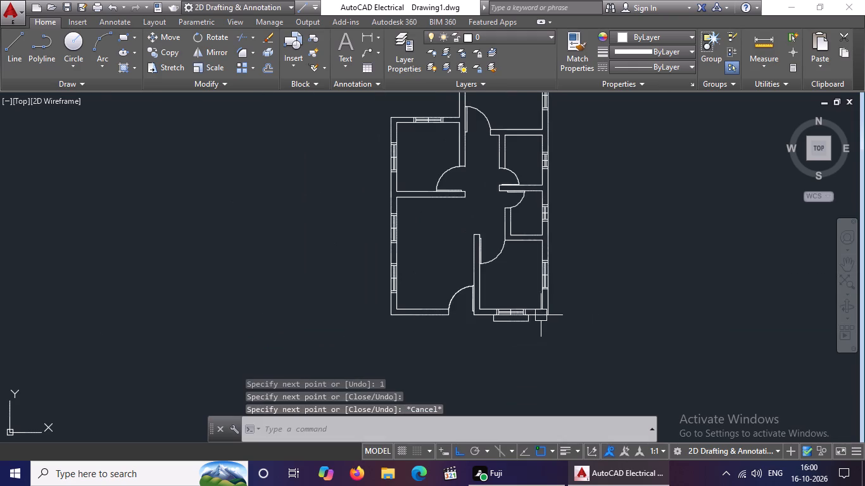
Draw a line from the outer south corner of the southeast room's east window, 0.5 south along the wall and 1 east.
scroll(550, 265, "up", 4)
scroll(504, 256, "down", 2)
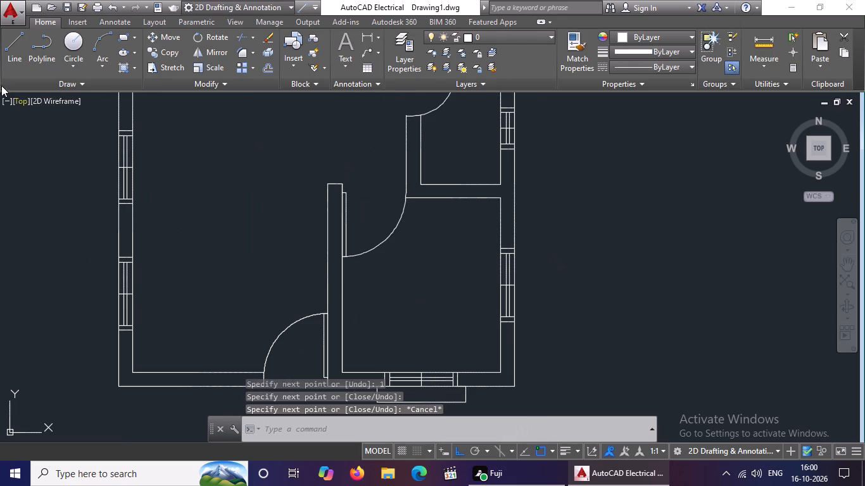
left_click(3, 49)
scroll(481, 323, "up", 2)
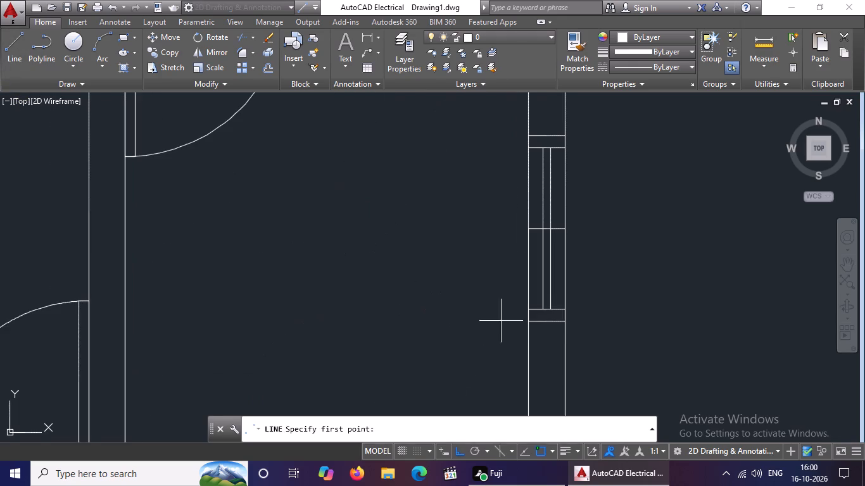
left_click(565, 323)
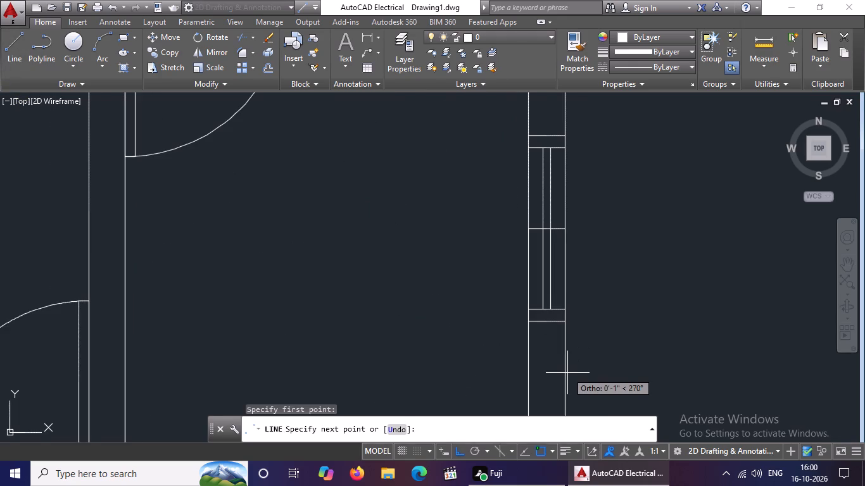
key("0")
key("period")
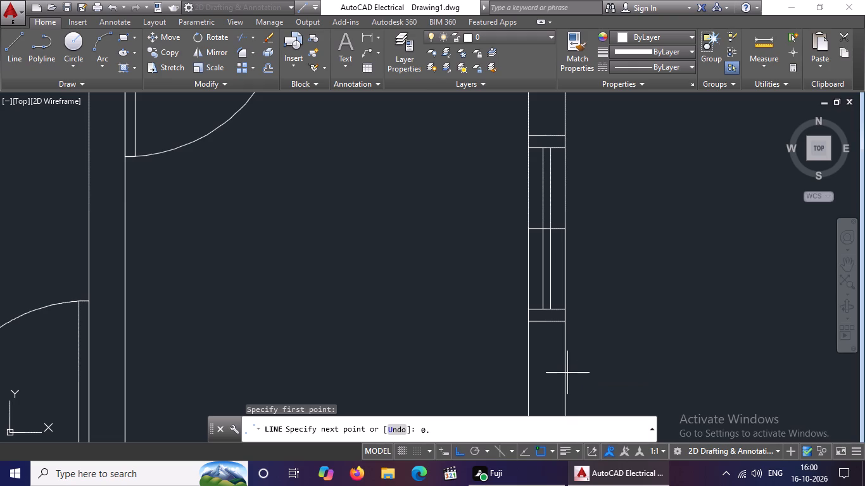
key("5")
key("Return")
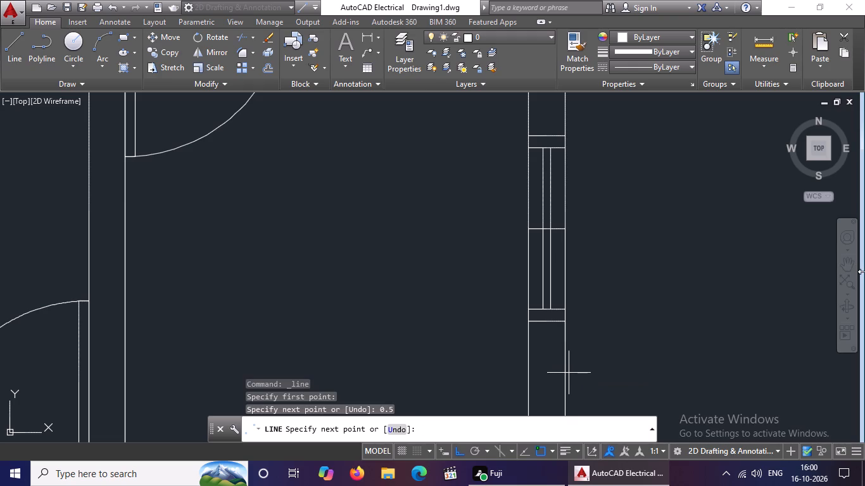
key("1")
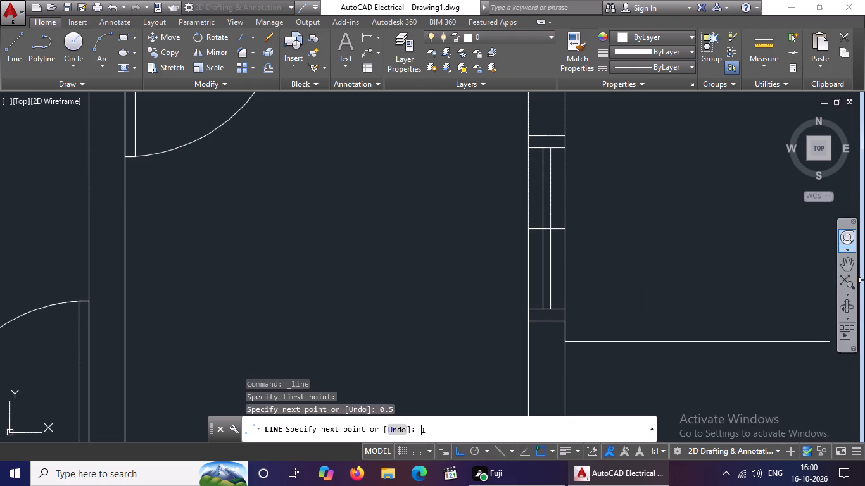
key("Return")
key("Return")
key("Return")
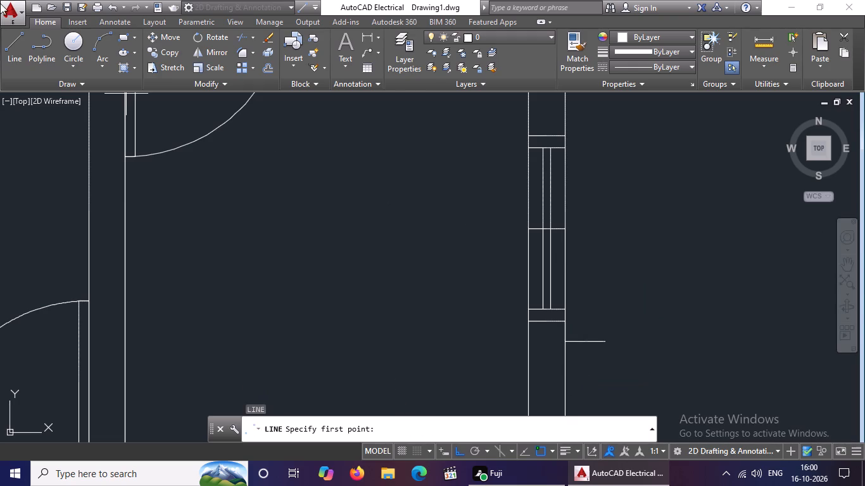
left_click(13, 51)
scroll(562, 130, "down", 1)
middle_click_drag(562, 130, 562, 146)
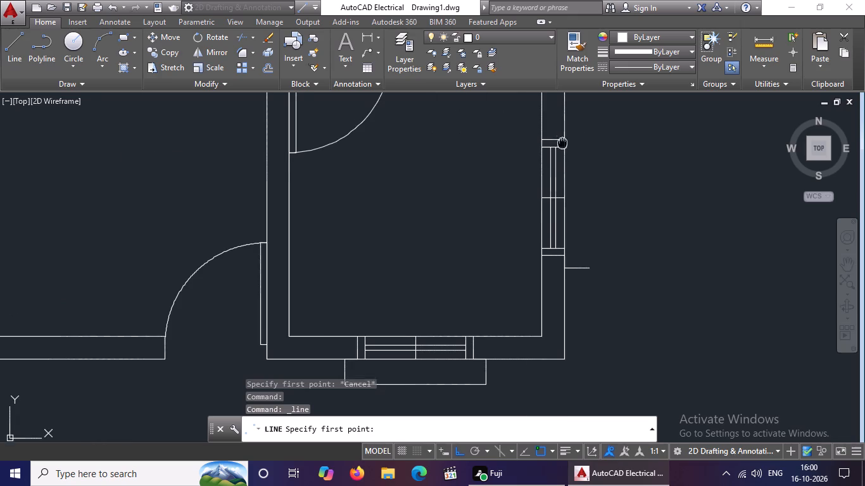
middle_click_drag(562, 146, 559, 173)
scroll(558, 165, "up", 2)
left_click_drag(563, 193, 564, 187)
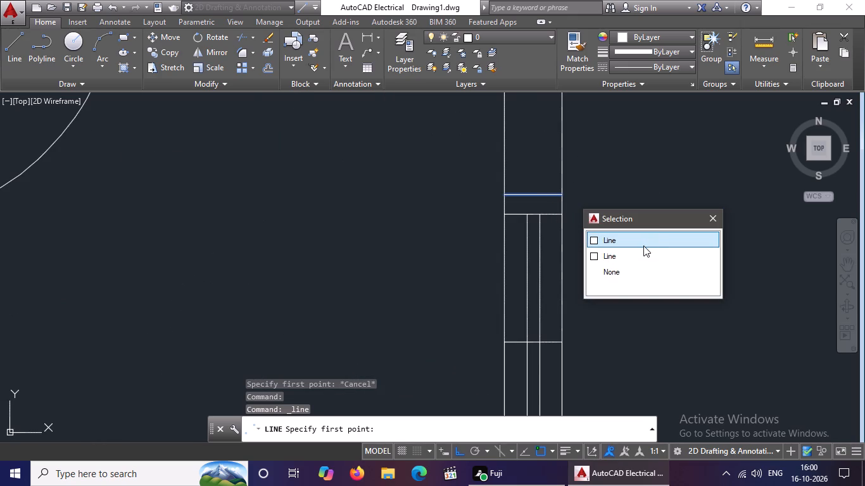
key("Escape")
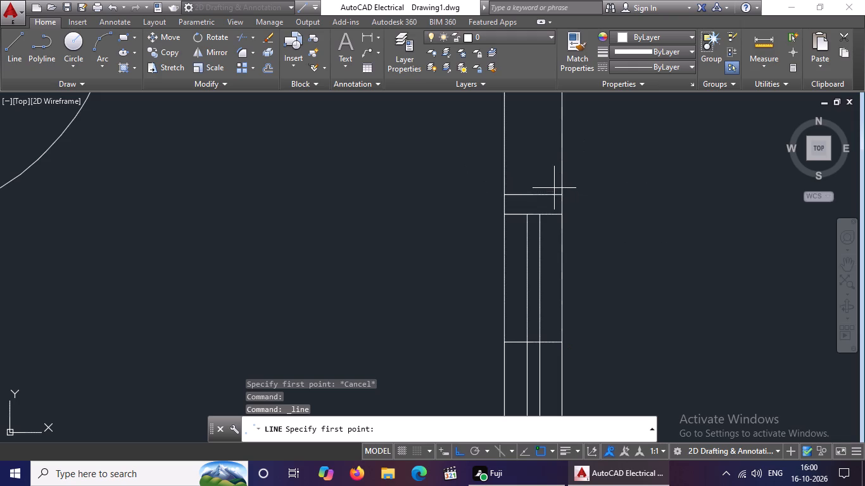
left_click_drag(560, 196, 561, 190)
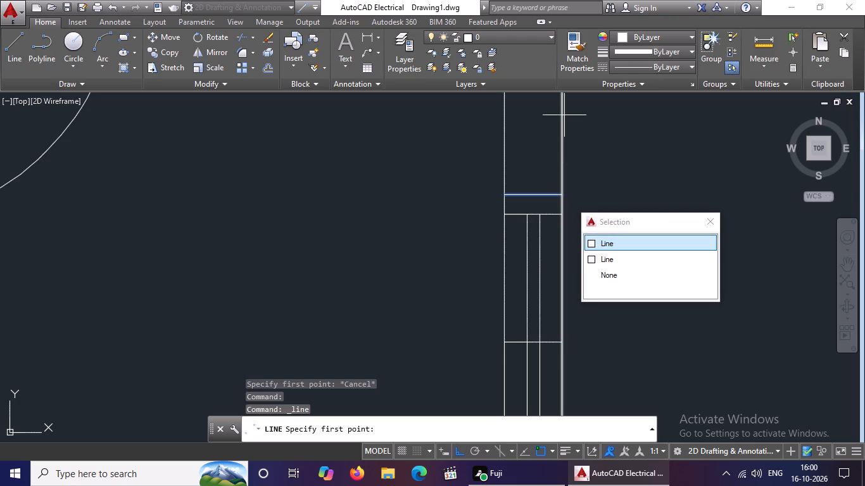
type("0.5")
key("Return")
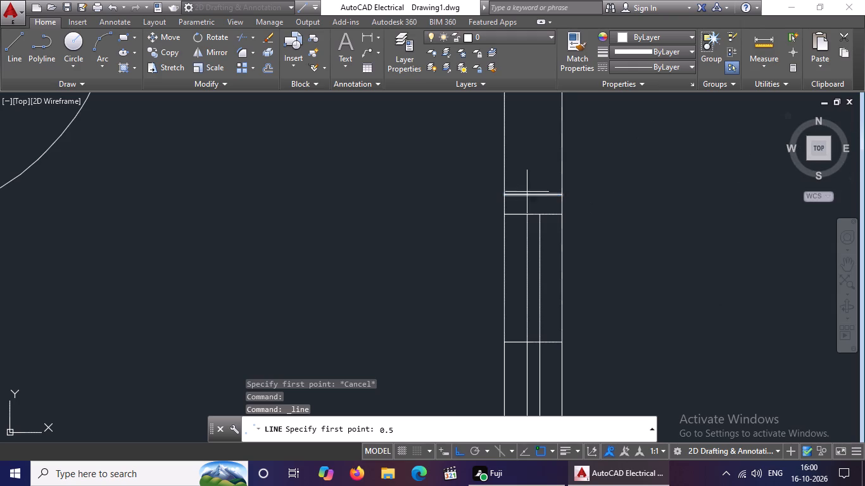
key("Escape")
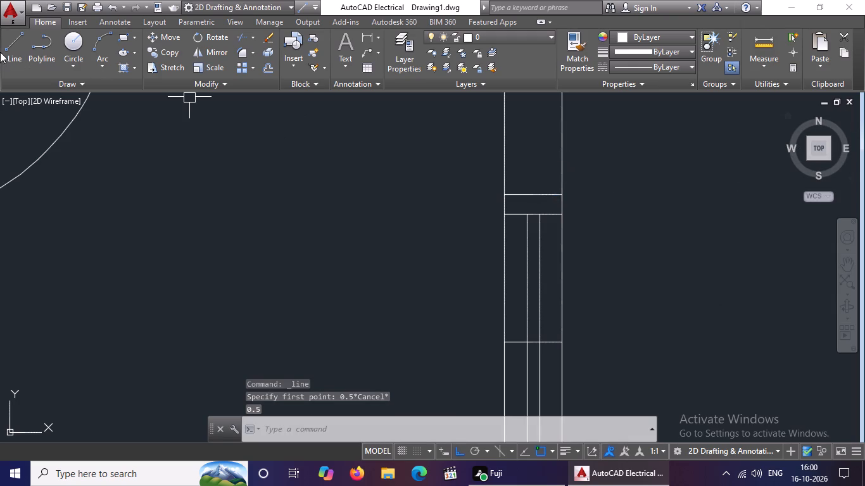
Outline the same east window from its outer north corner: 0.5 north, 1 east, and south to the end of the lower projecting segment.
left_click_drag(8, 51, 13, 56)
left_click_drag(562, 189, 562, 181)
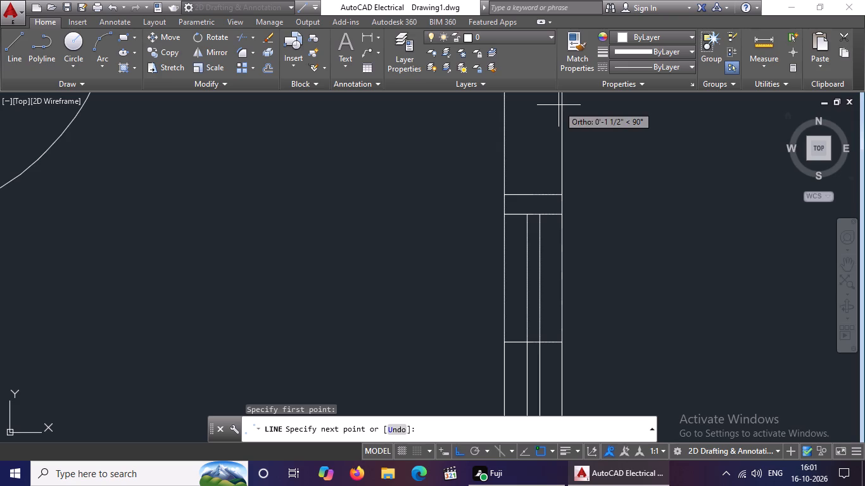
key("0")
type(".5")
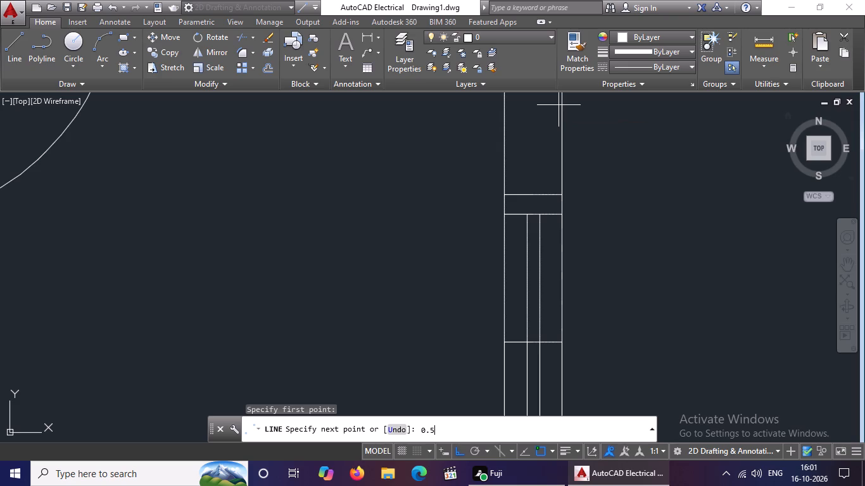
key("Return")
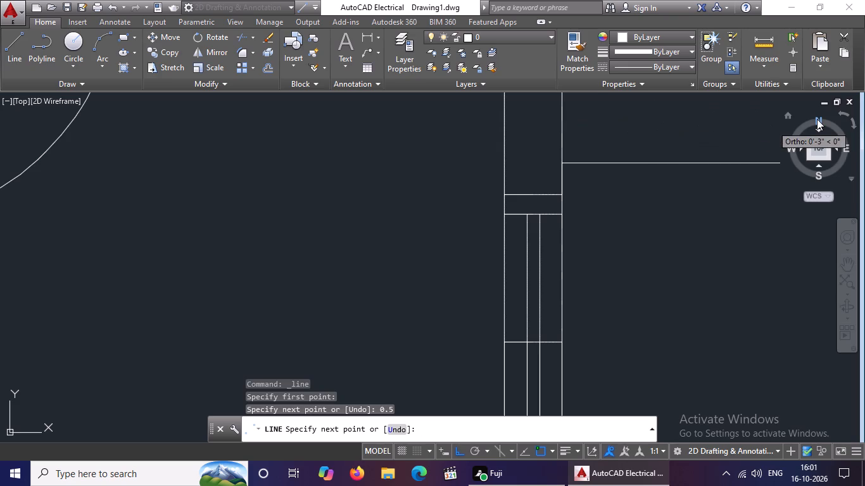
key("1")
key("Return")
scroll(607, 216, "down", 3)
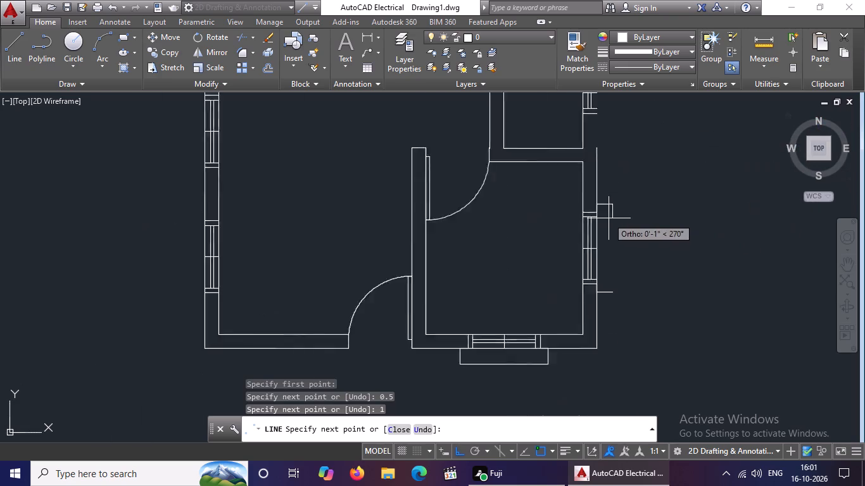
scroll(609, 218, "down", 1)
scroll(607, 266, "up", 3)
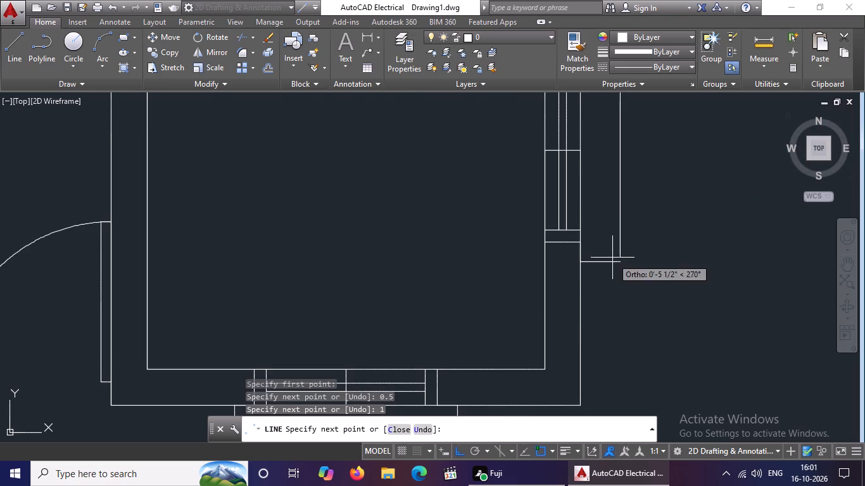
left_click(619, 262)
key("Escape")
scroll(660, 271, "down", 2)
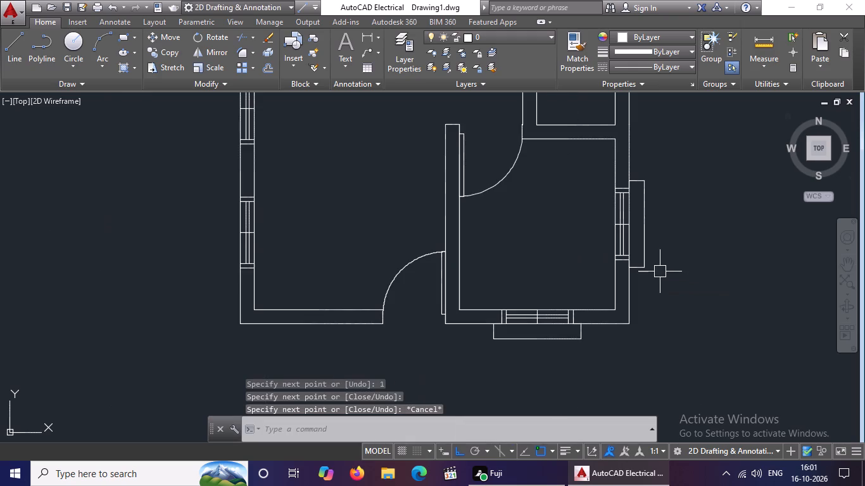
Draw a line from the outer north corner of the east window in the small room directly north, 0.5 north and 1 east.
scroll(667, 232, "down", 1)
middle_click_drag(667, 232, 662, 295)
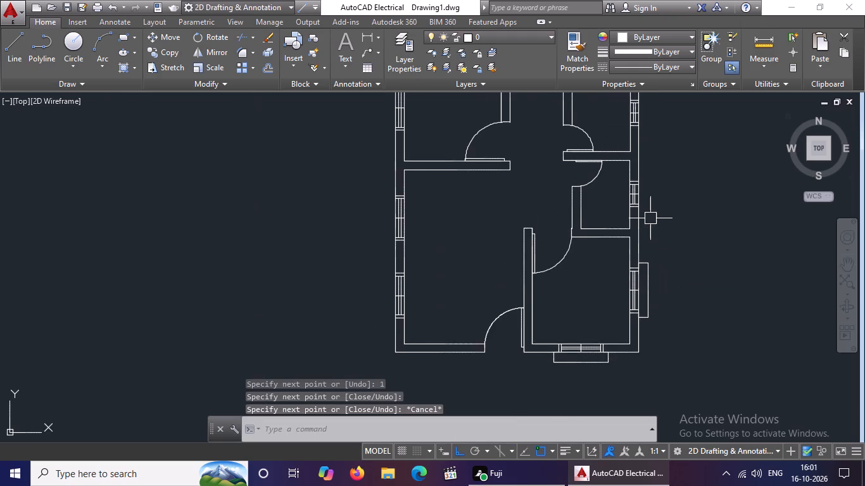
key("Escape")
scroll(641, 173, "up", 2)
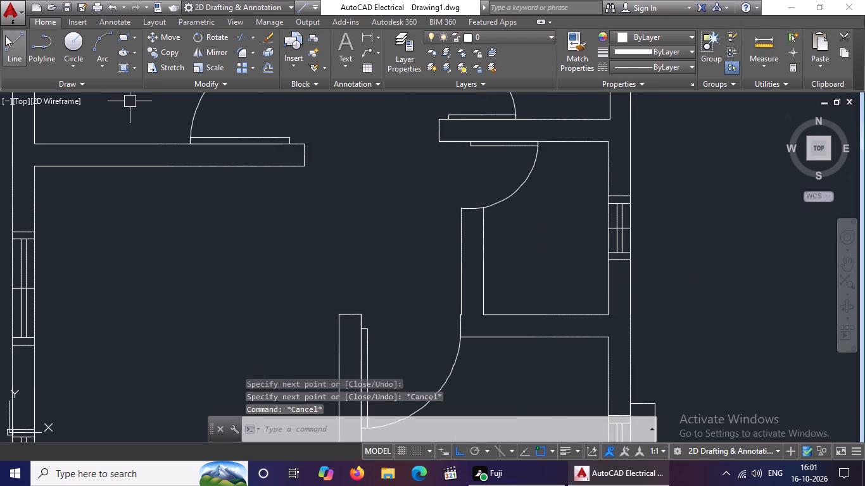
left_click(9, 52)
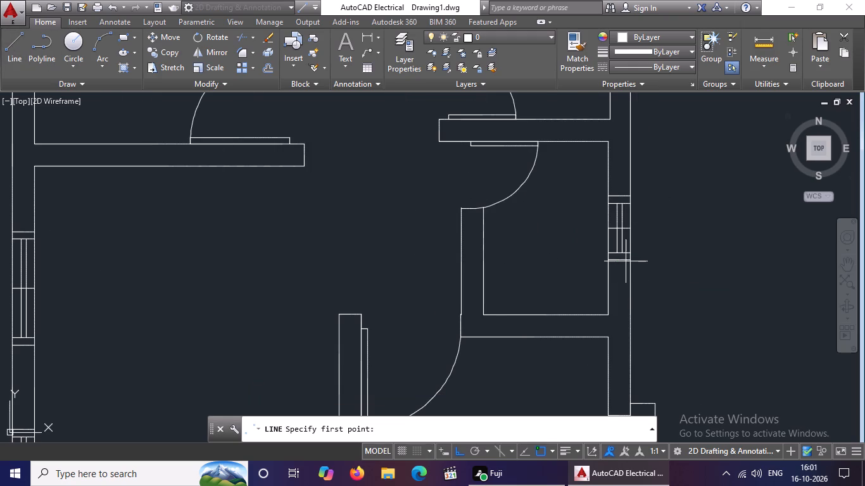
scroll(671, 257, "down", 2)
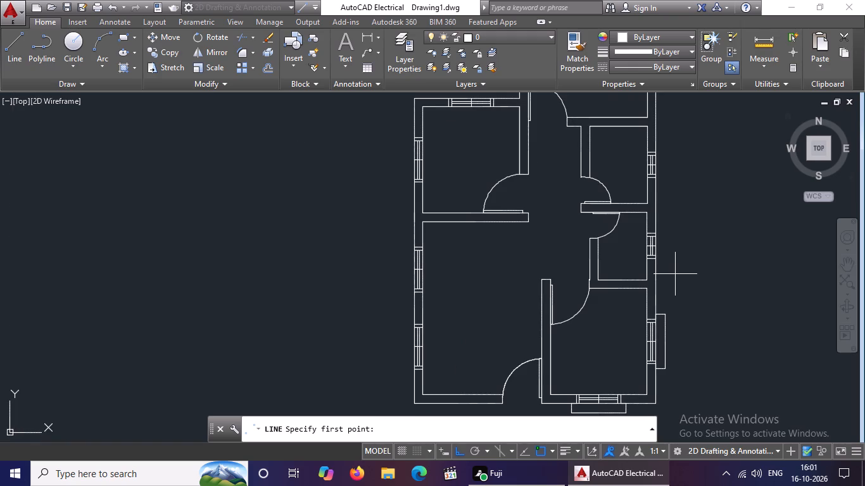
scroll(650, 232, "up", 3)
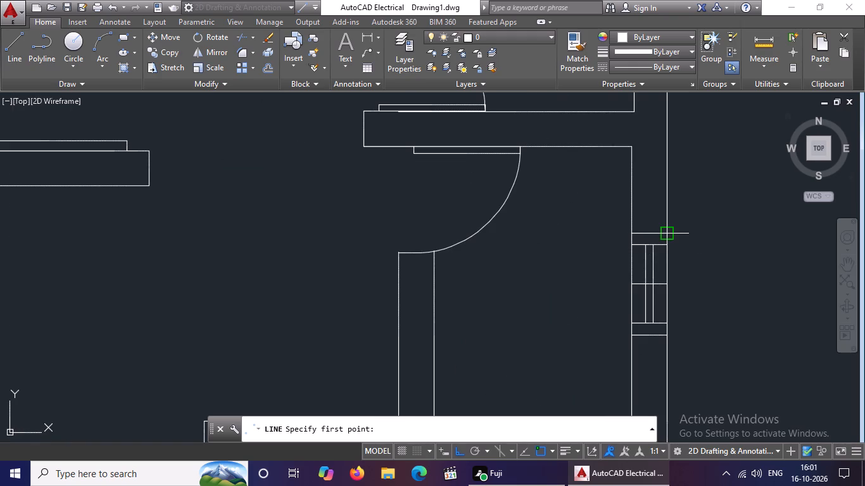
left_click(666, 231)
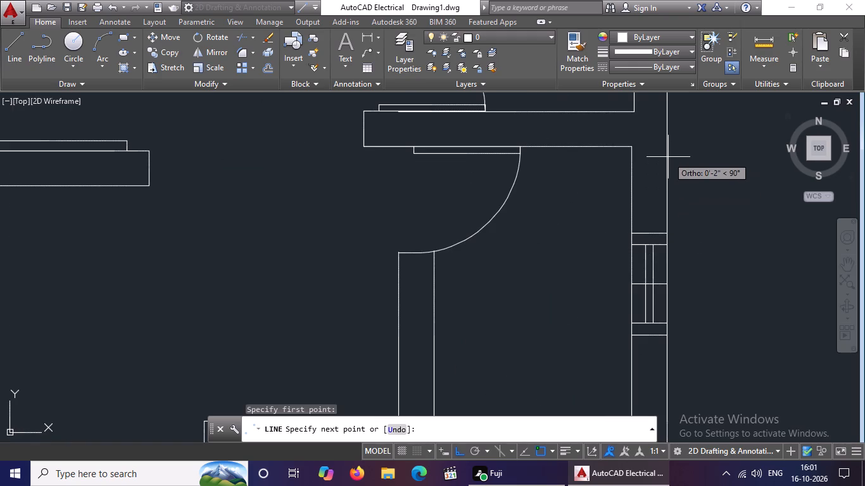
key("0")
type(".5")
key("Return")
scroll(668, 157, "up", 1)
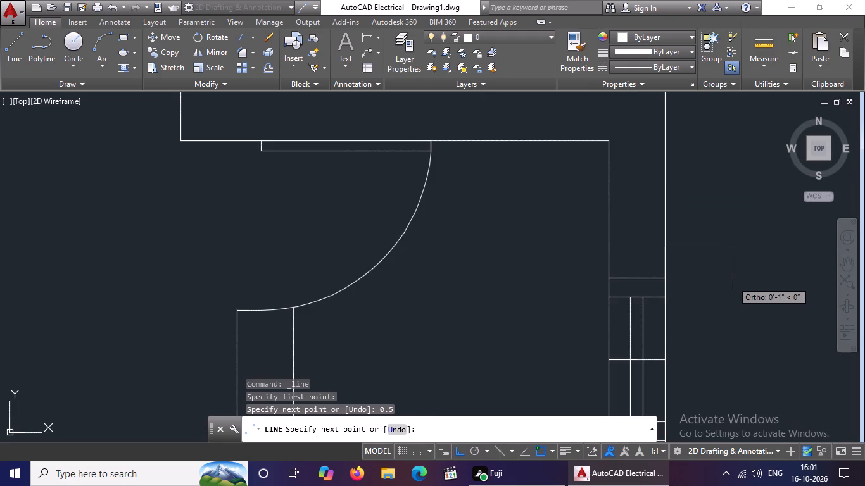
key("1")
key("Return")
key("Return")
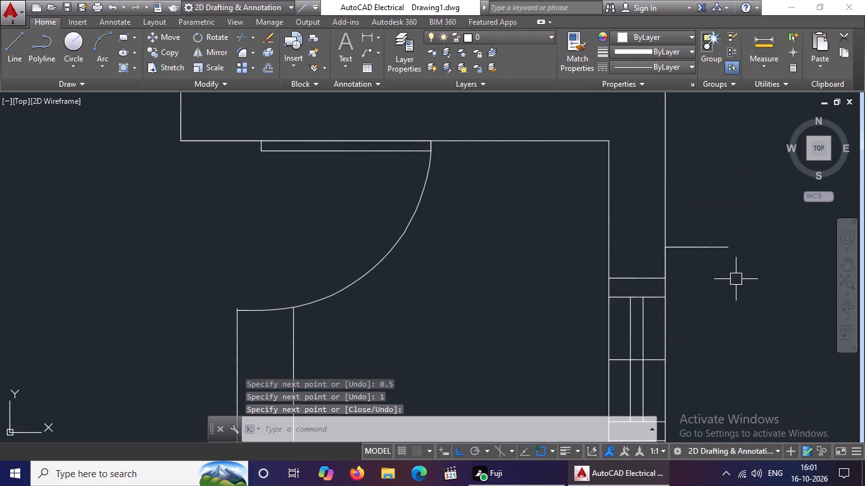
Draw a line from the outer south corner of that small room's east window, 0.5 south along the wall and 1 east.
scroll(613, 287, "down", 3)
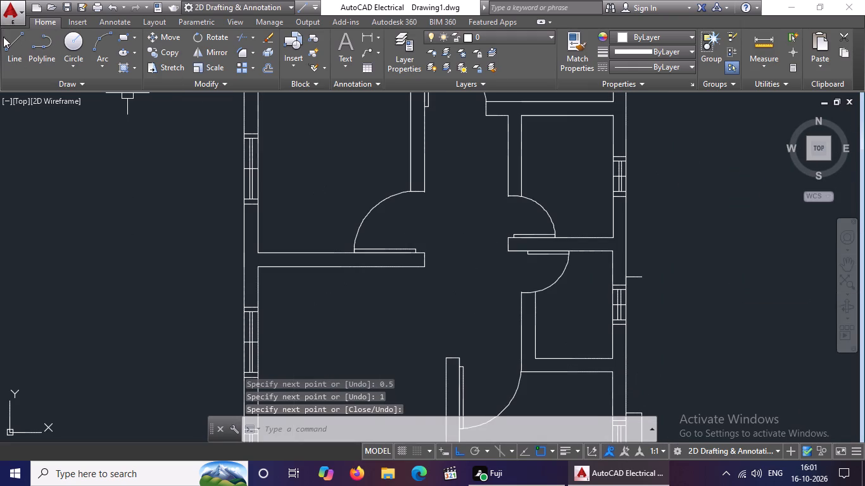
left_click(6, 51)
scroll(636, 343, "up", 2)
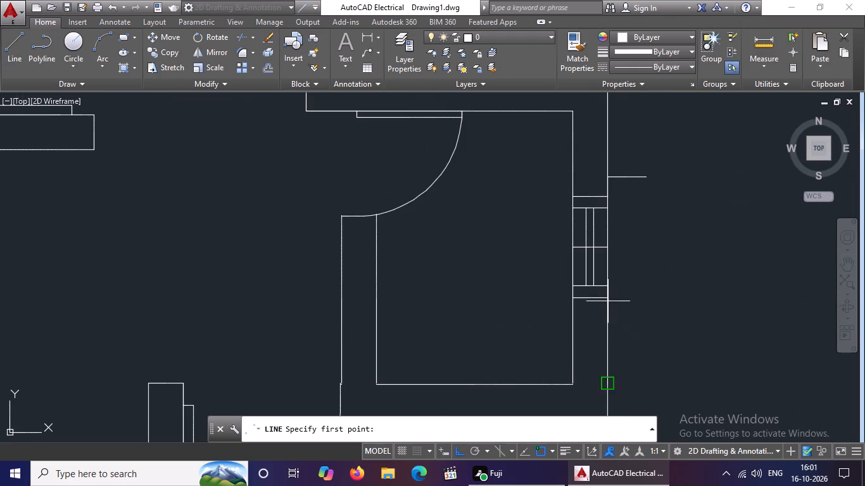
left_click(605, 295)
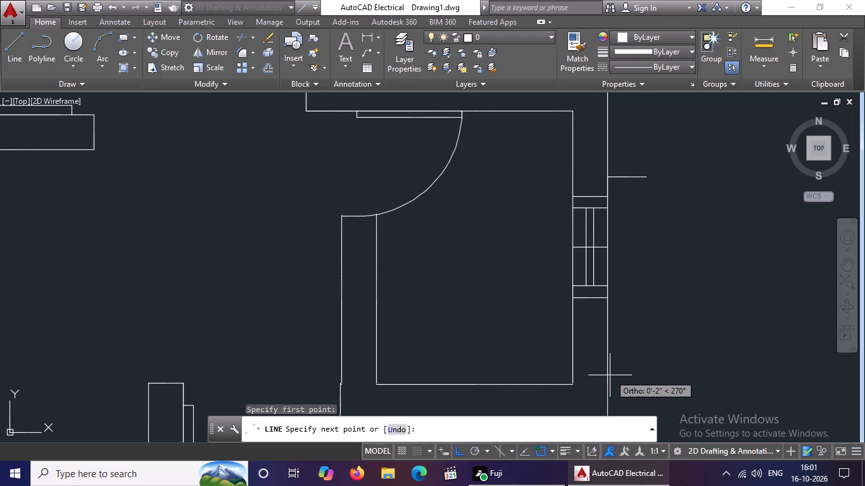
type("0.")
key("5")
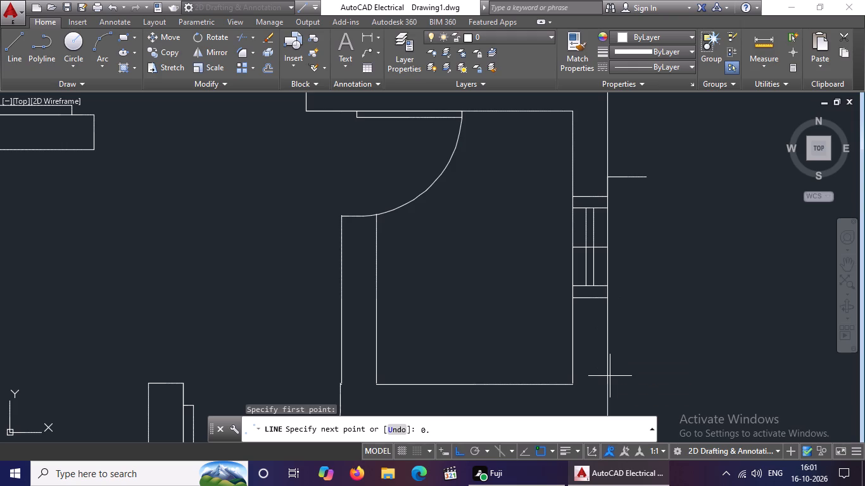
key("Return")
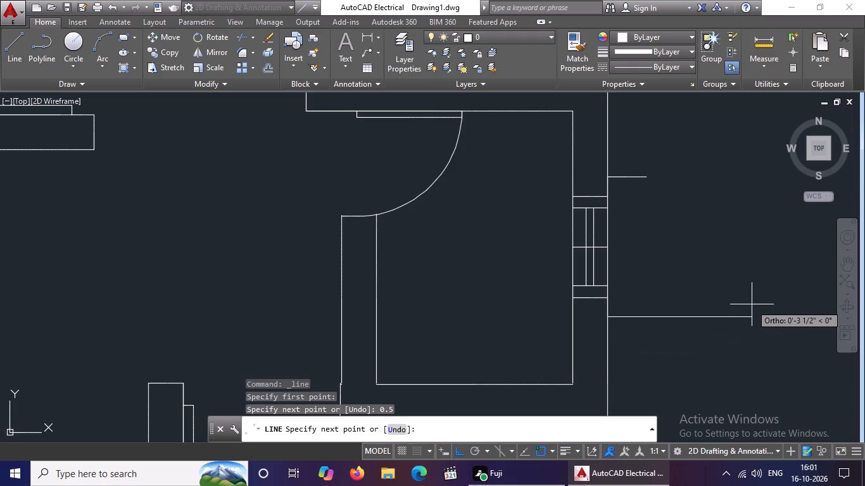
key("1")
key("Return")
key("Return")
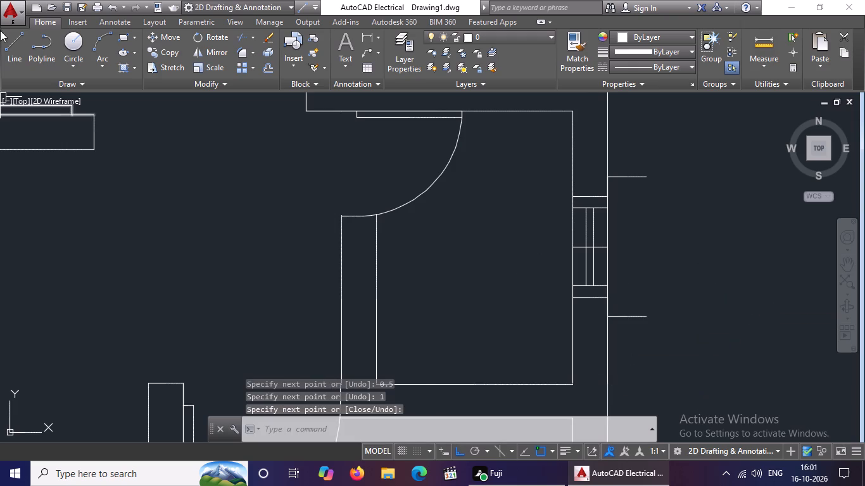
Close the projecting outline of the small room's east window with a line joining the outer ends of its two 1-long segments.
left_click_drag(13, 44, 19, 54)
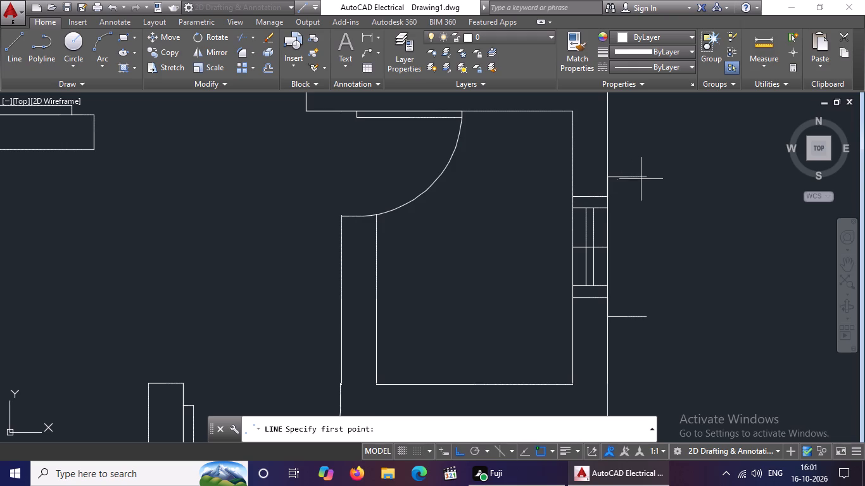
left_click(645, 177)
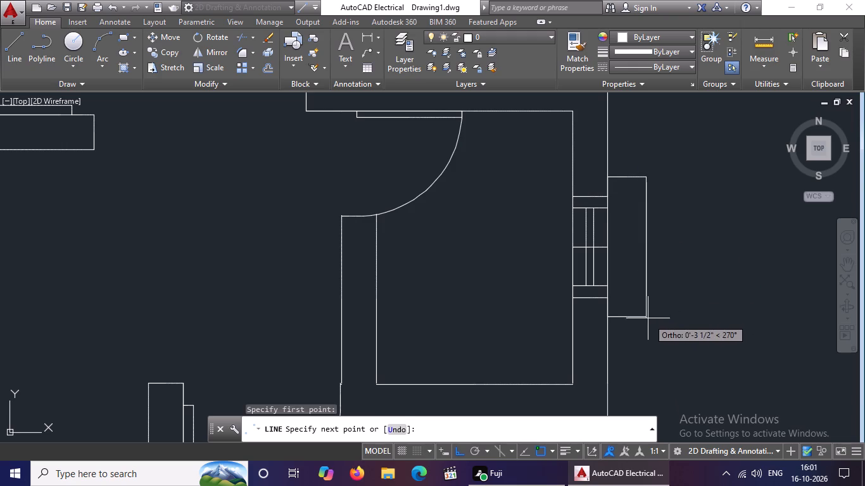
left_click(647, 320)
key("Escape")
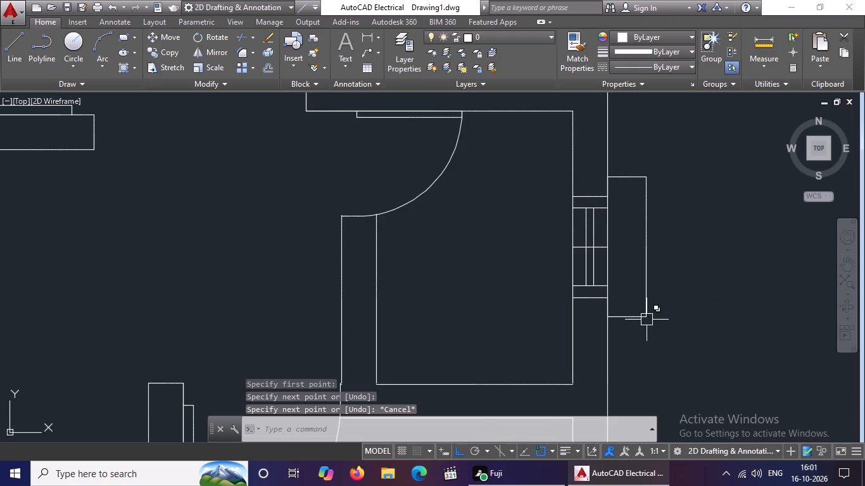
key("Escape")
Draw a line from the outer south corner of the next small room's east window to the north, 0.5 south along the wall and 1 east.
scroll(659, 310, "down", 4)
scroll(656, 236, "up", 2)
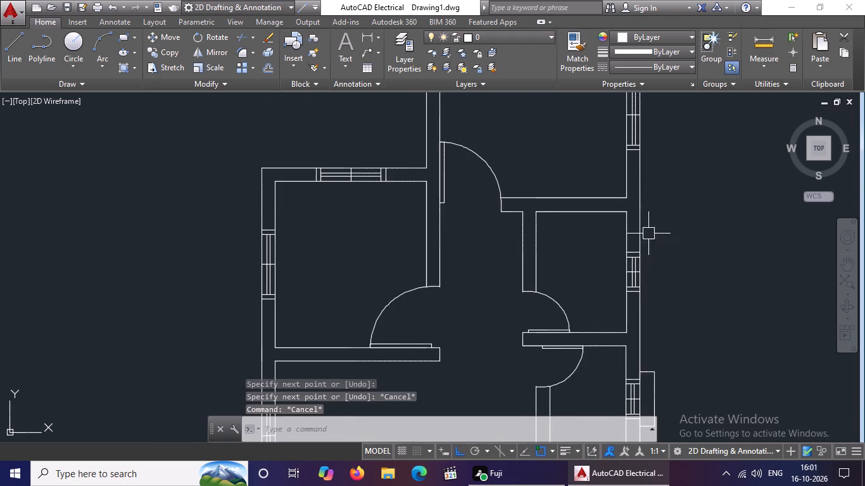
left_click_drag(7, 56, 20, 59)
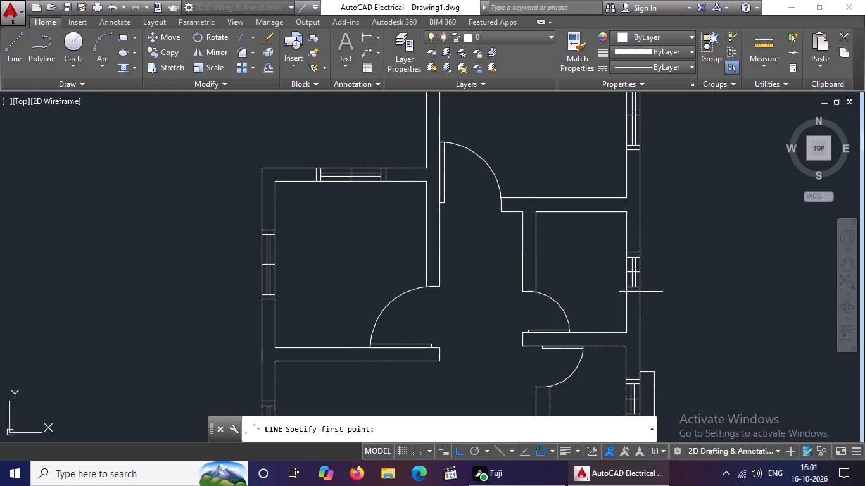
scroll(636, 292, "up", 1)
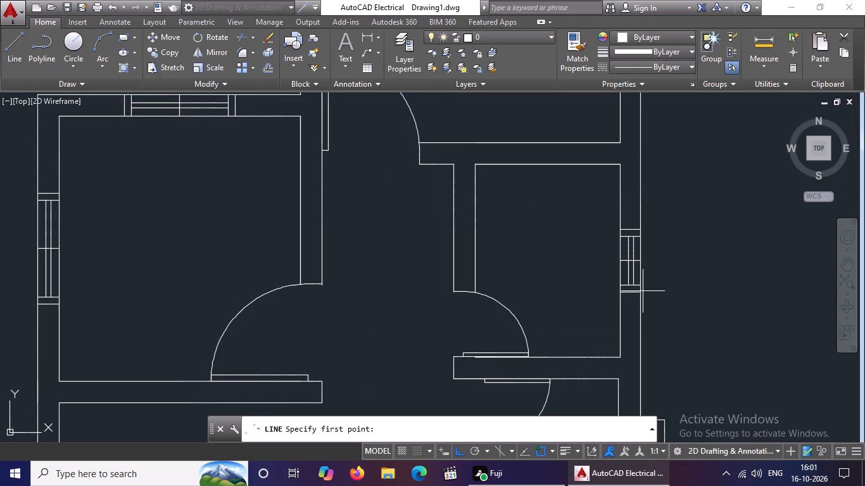
left_click(638, 294)
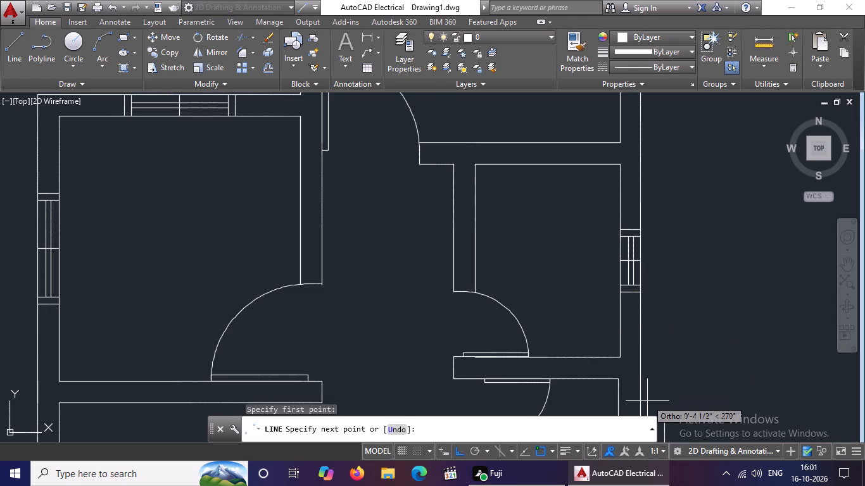
key("0")
type(".5")
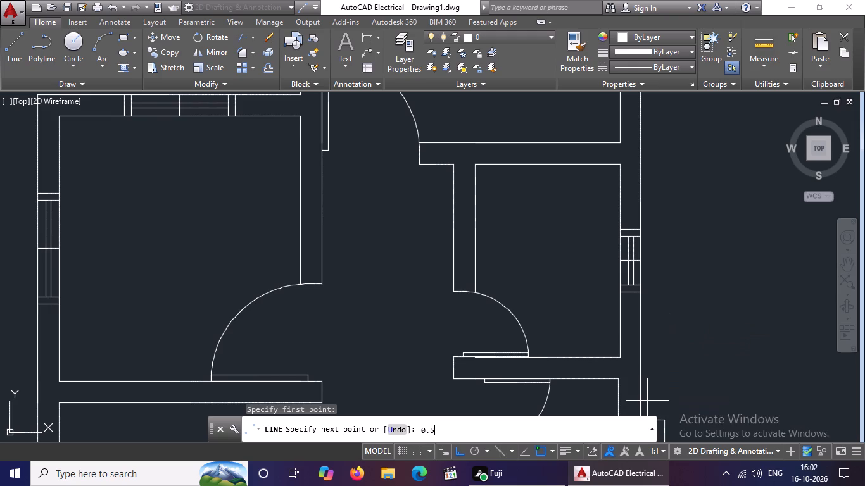
key("Return")
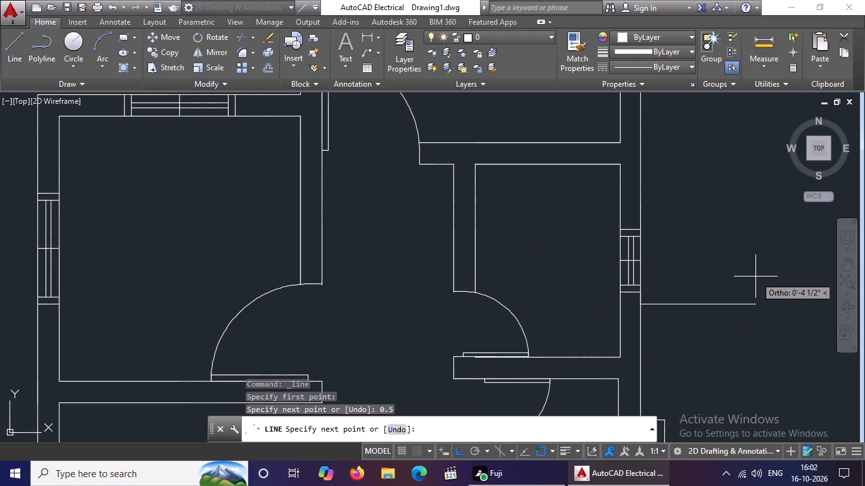
key("1")
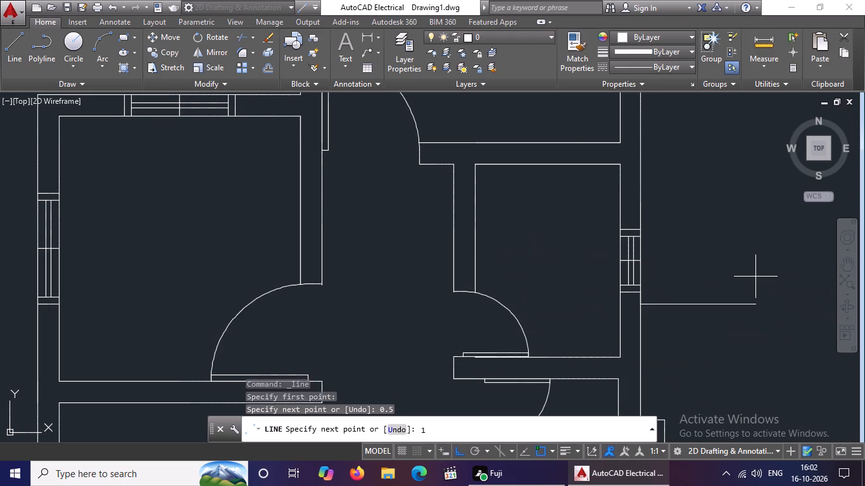
key("Return")
key("Return")
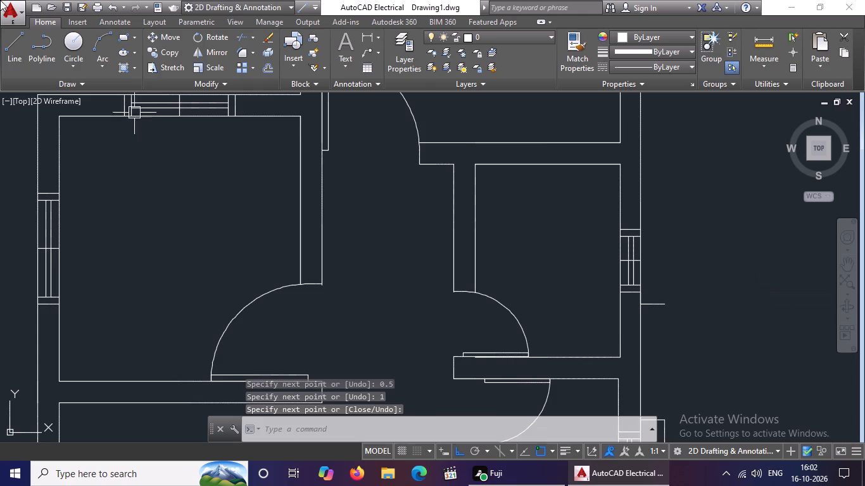
Outline the same east window from its outer north corner: 0.5 north, 1 east, and south to the end of the lower projecting segment.
left_click(8, 53)
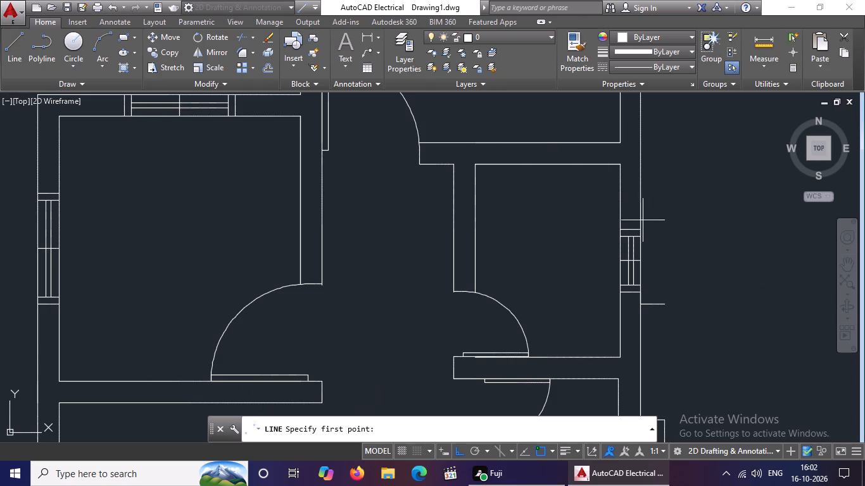
left_click(640, 230)
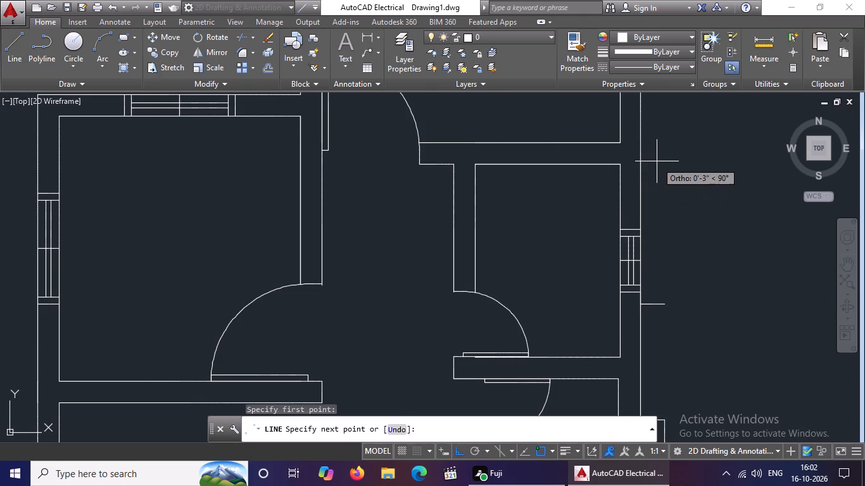
key("0")
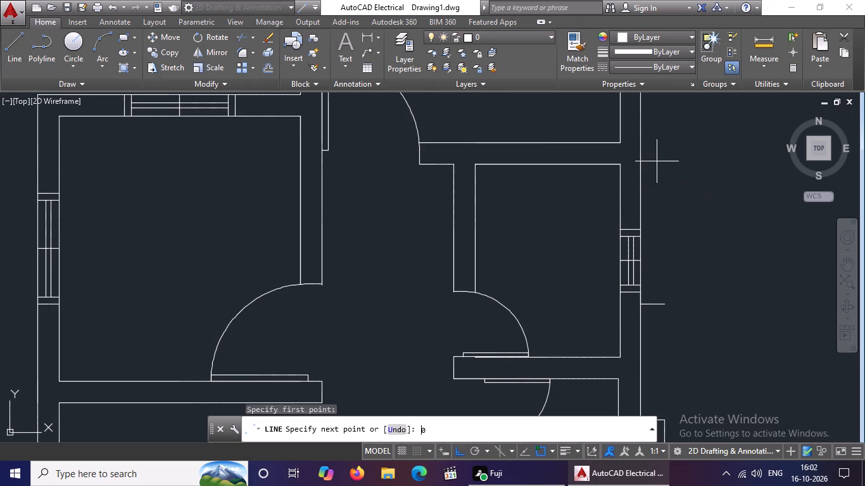
type(".5")
key("Return")
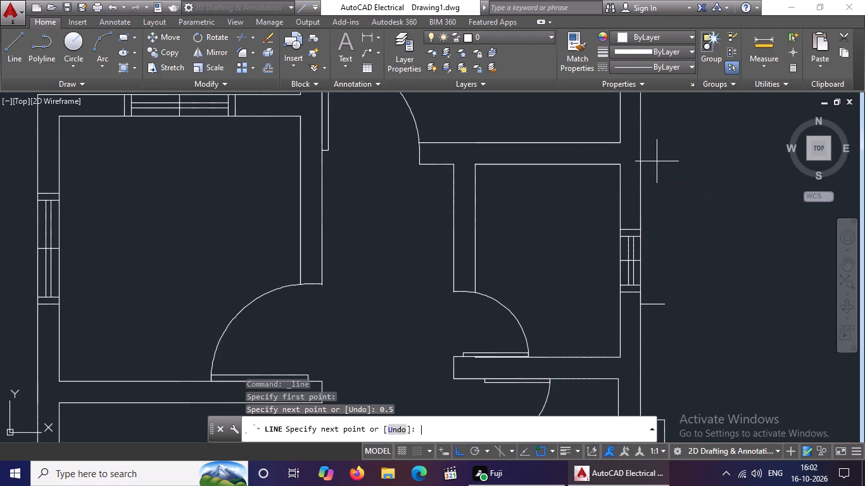
key("1")
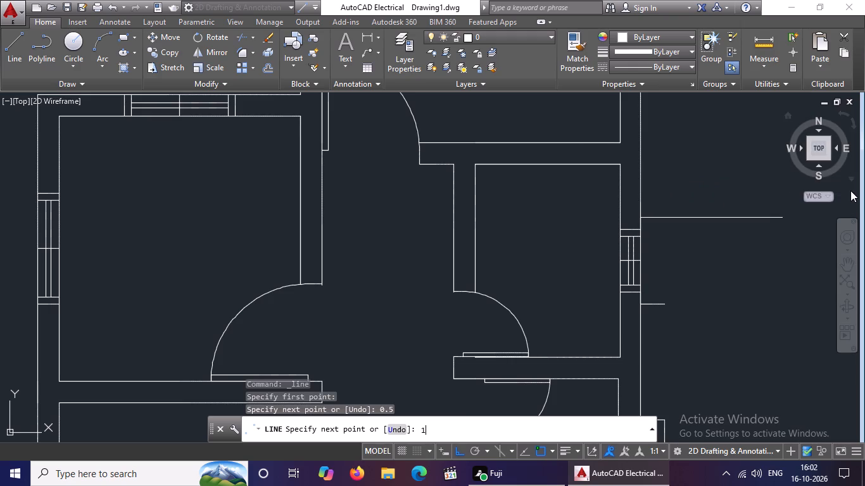
key("Return")
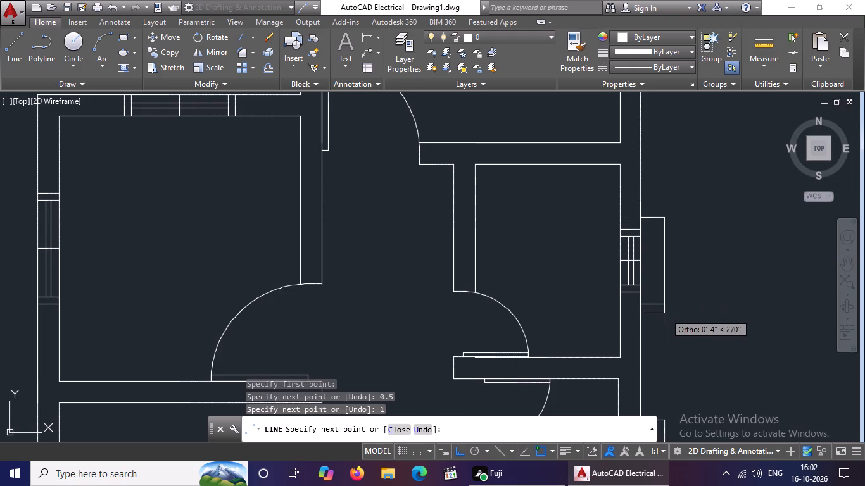
left_click(664, 304)
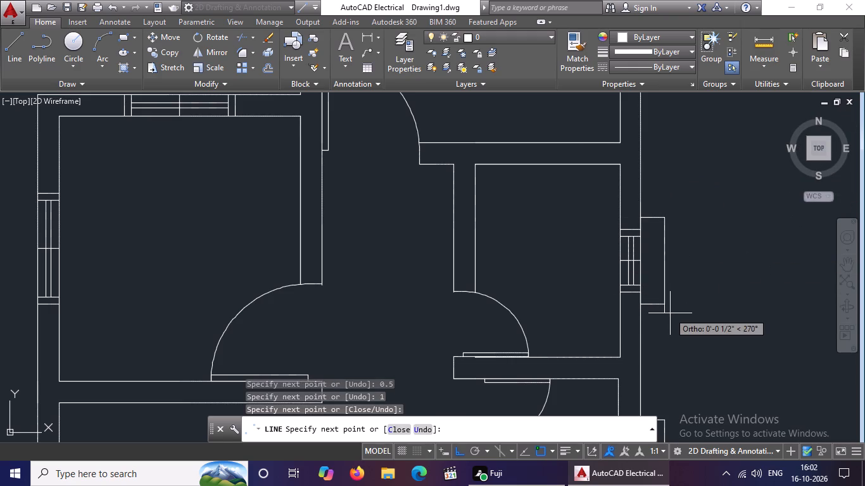
key("Escape")
Draw a line from the outer south corner of the northeast room's east window, 0.5 south along the wall and 1 east.
scroll(684, 308, "down", 3)
scroll(685, 236, "up", 2)
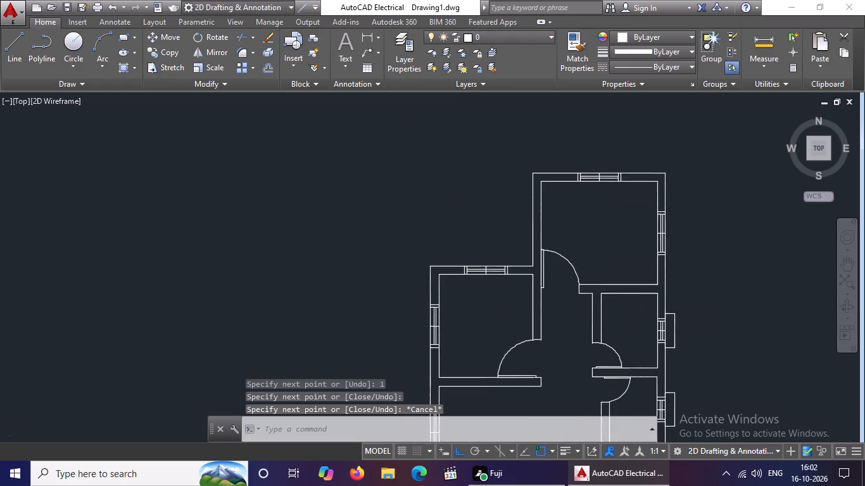
left_click(20, 49)
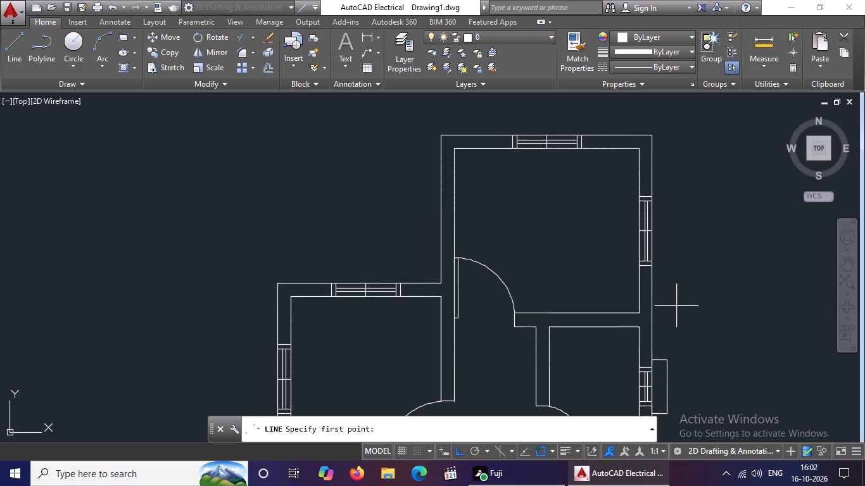
key("Escape")
key("l")
key("Return")
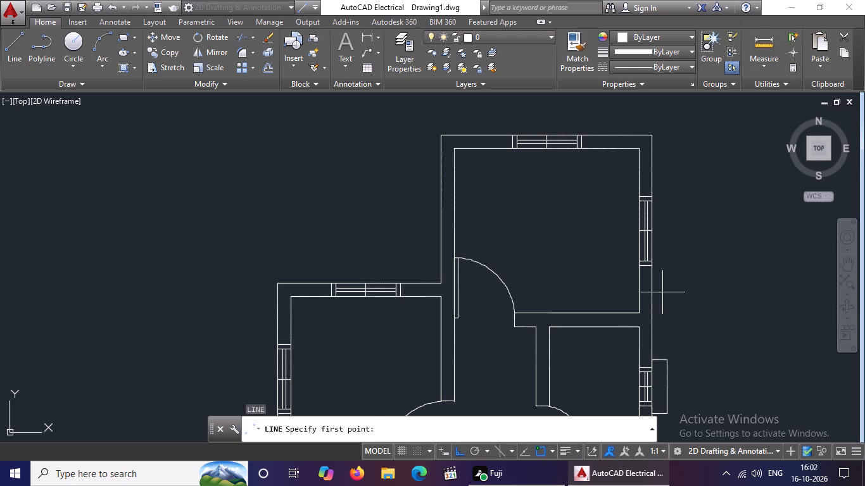
left_click(652, 263)
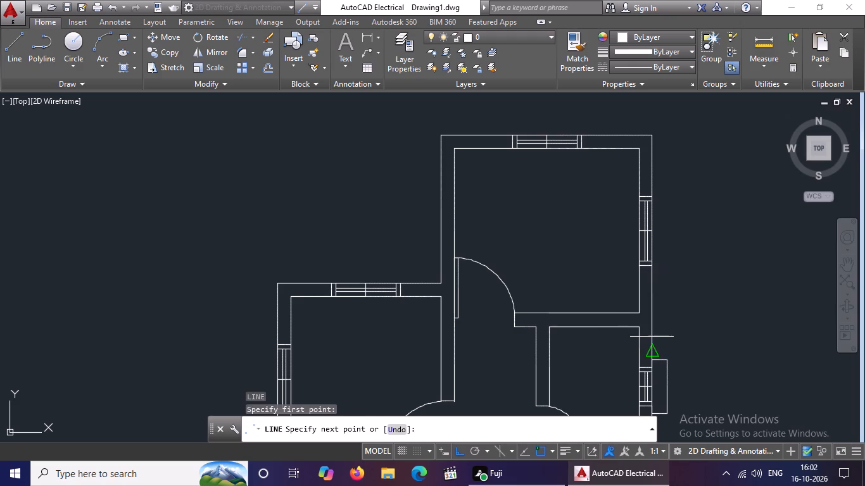
type("0.")
key("5")
key("Return")
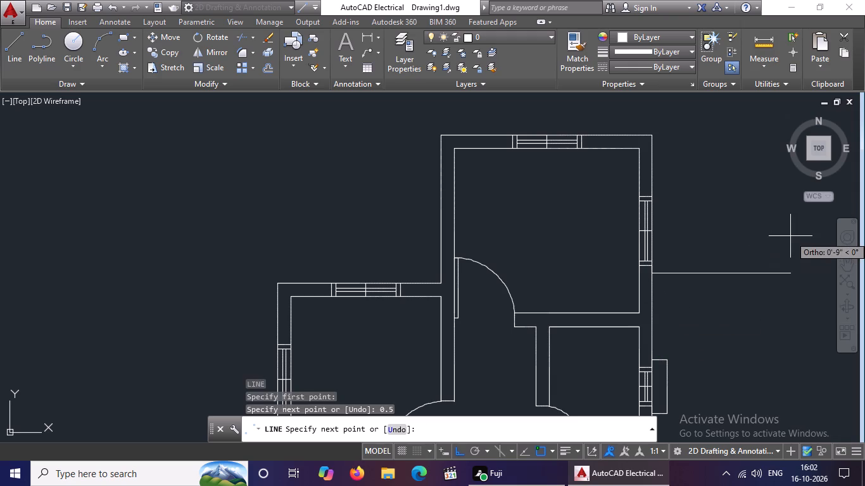
key("1")
key("Return")
key("Return")
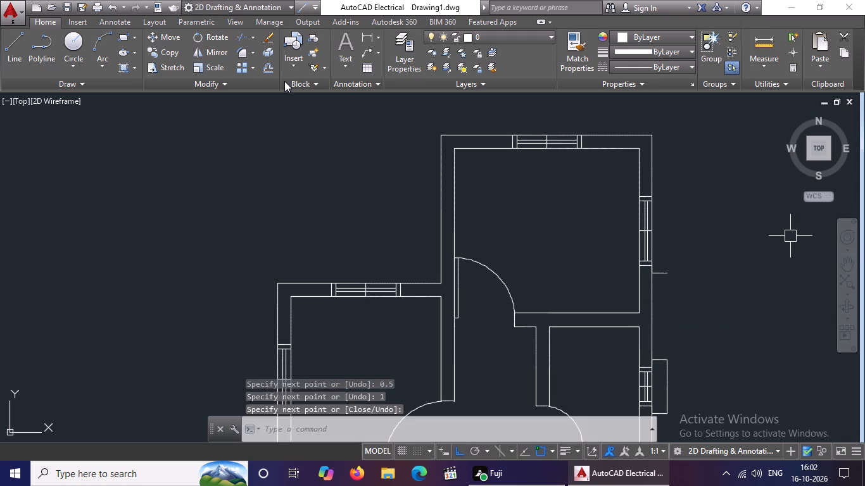
Outline the northeast room's east window from its outer north corner: 0.5 north, 1 east, and south to the end of the lower projecting segment.
left_click_drag(6, 53, 14, 54)
scroll(655, 180, "up", 2)
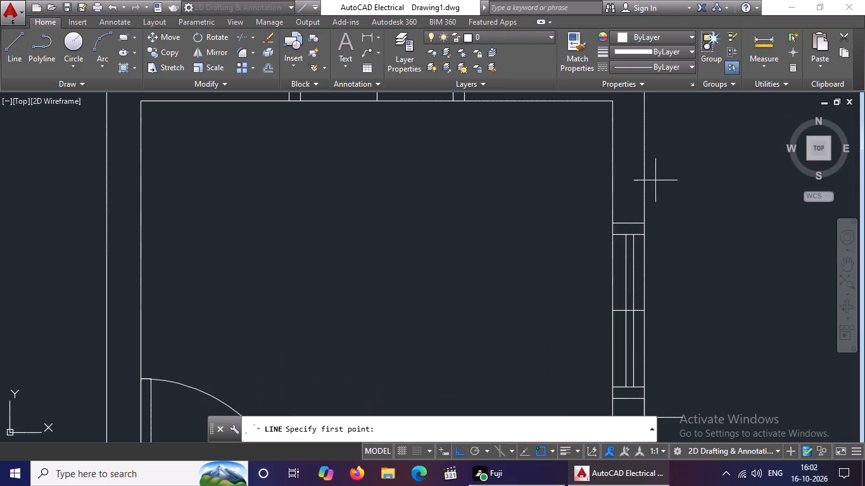
left_click(643, 222)
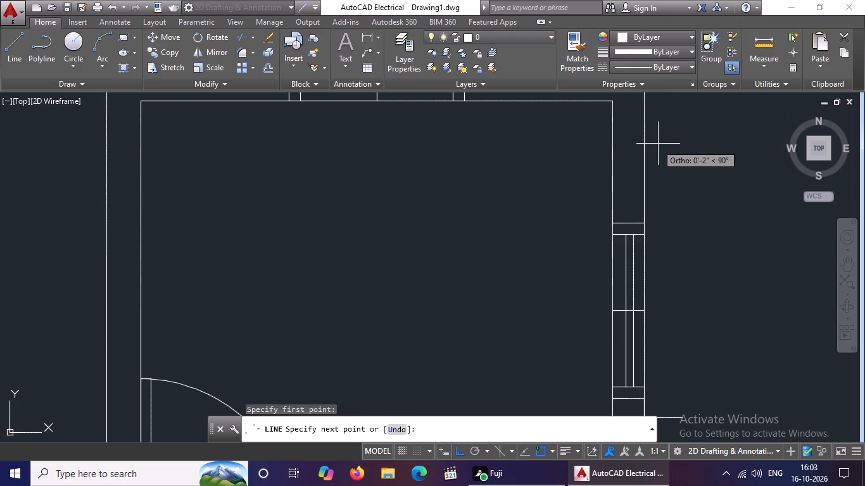
type("0.5")
key("Return")
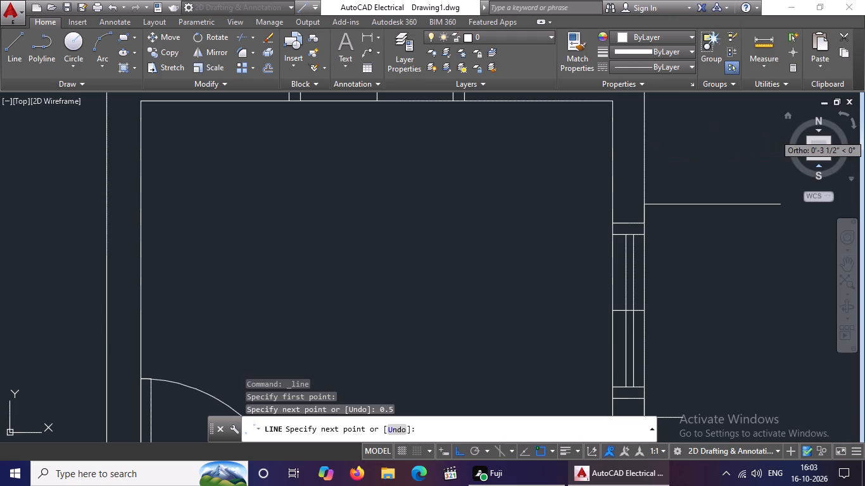
key("1")
key("Return")
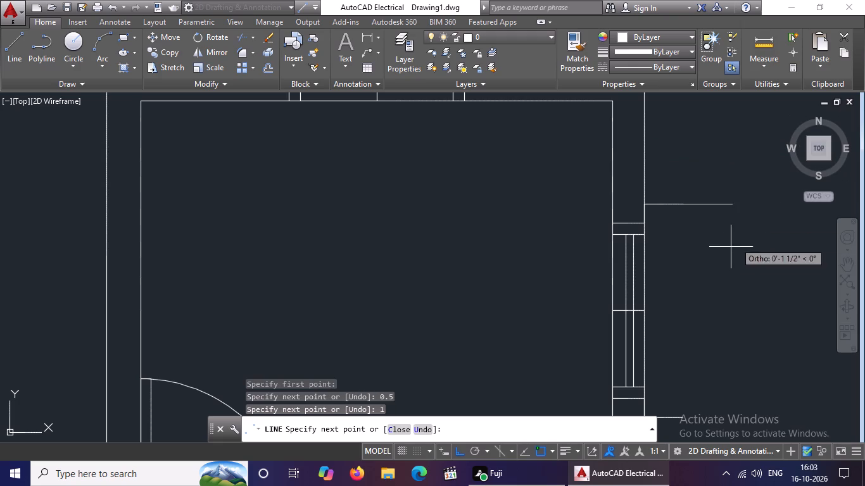
scroll(686, 323, "down", 2)
scroll(688, 367, "up", 2)
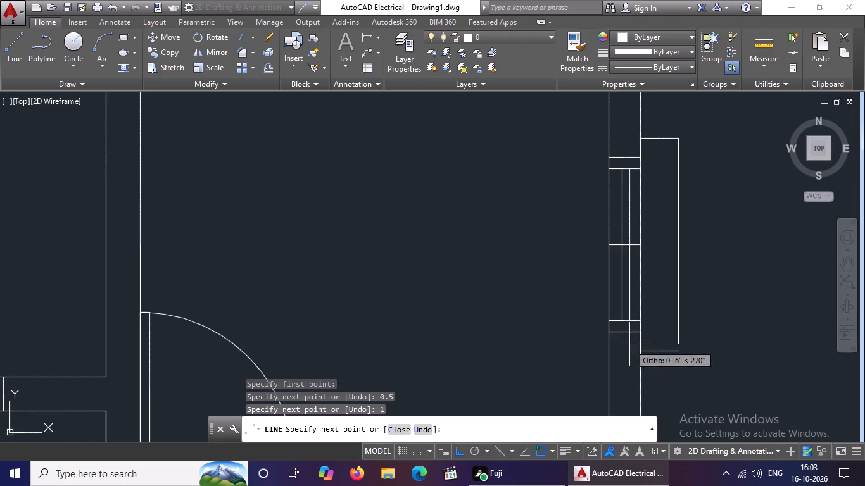
left_click(676, 350)
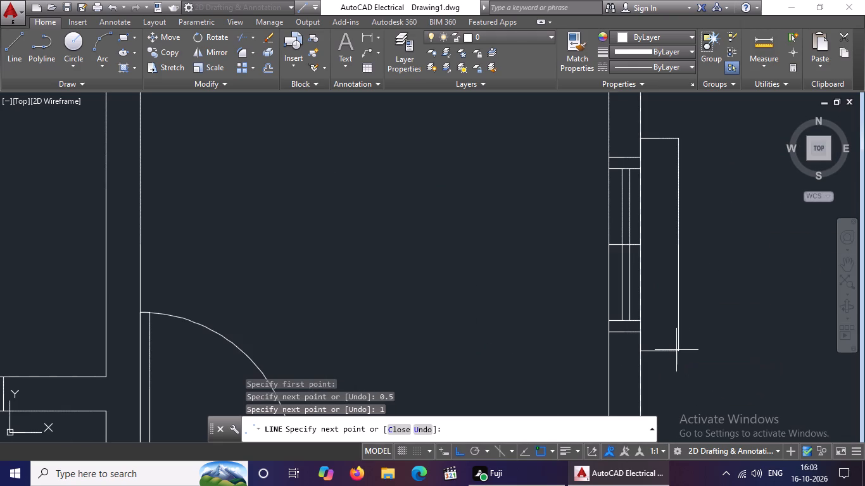
key("Escape")
Draw a line from the outer east corner of the northeast room's north window, 0.5 east along the wall and 1 north.
scroll(685, 348, "down", 5)
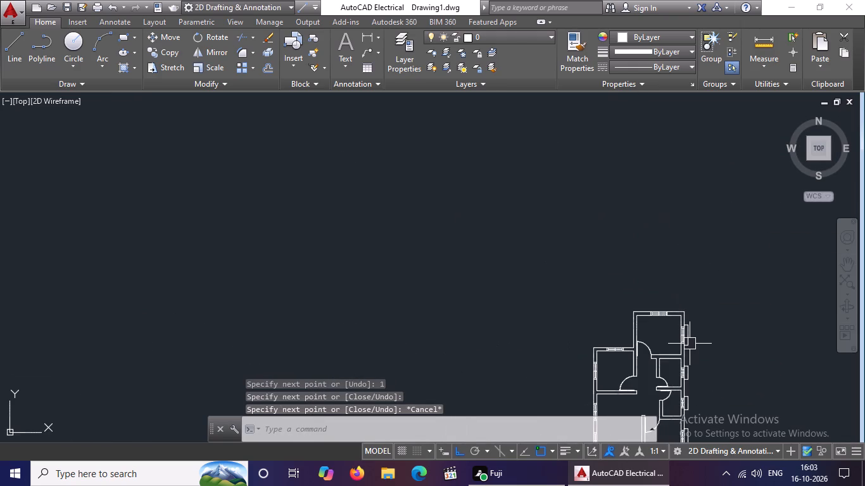
scroll(690, 343, "up", 3)
left_click(8, 37)
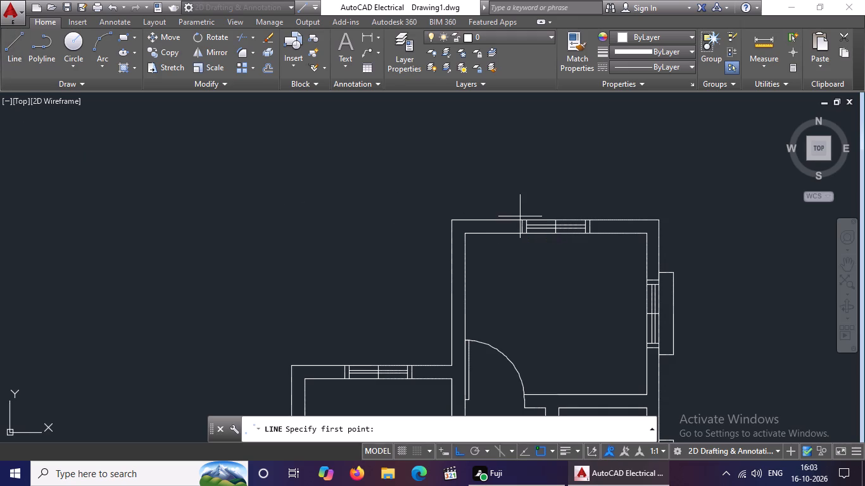
scroll(607, 224, "up", 2)
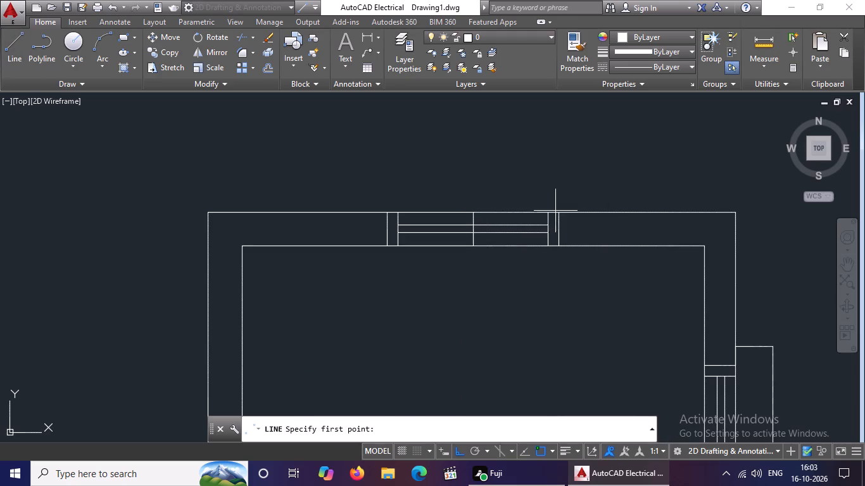
left_click(557, 213)
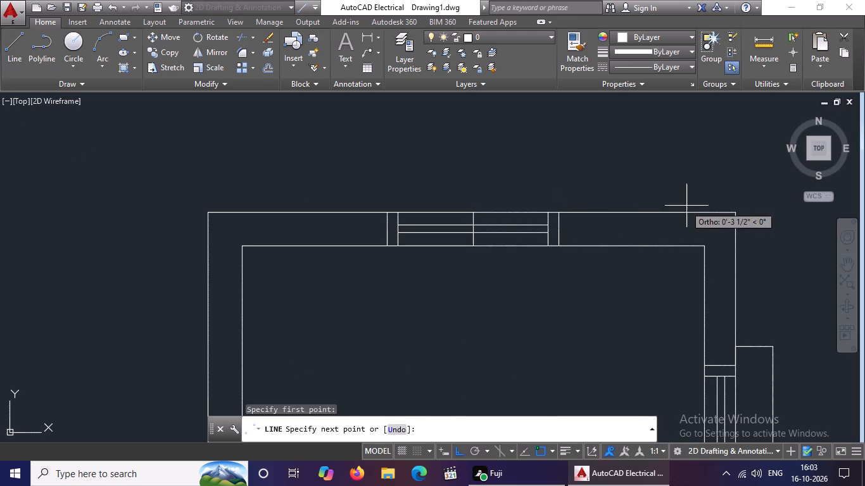
type("0.5")
key("Return")
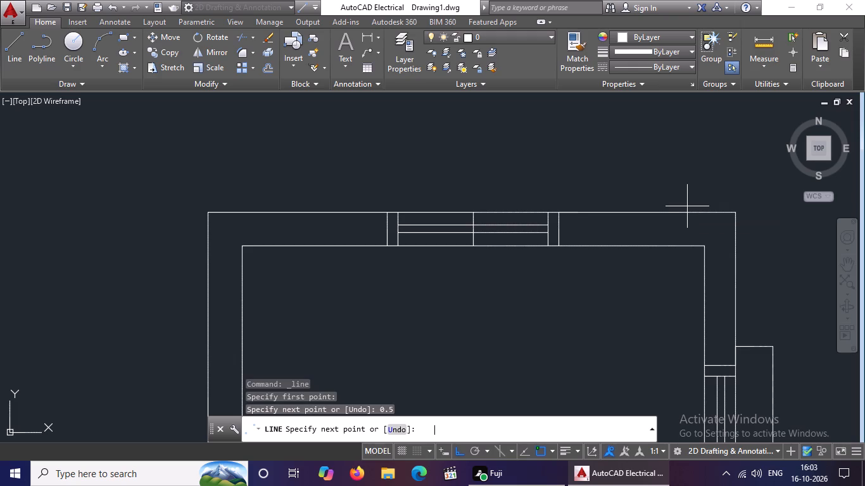
key("1")
key("Return")
key("Return")
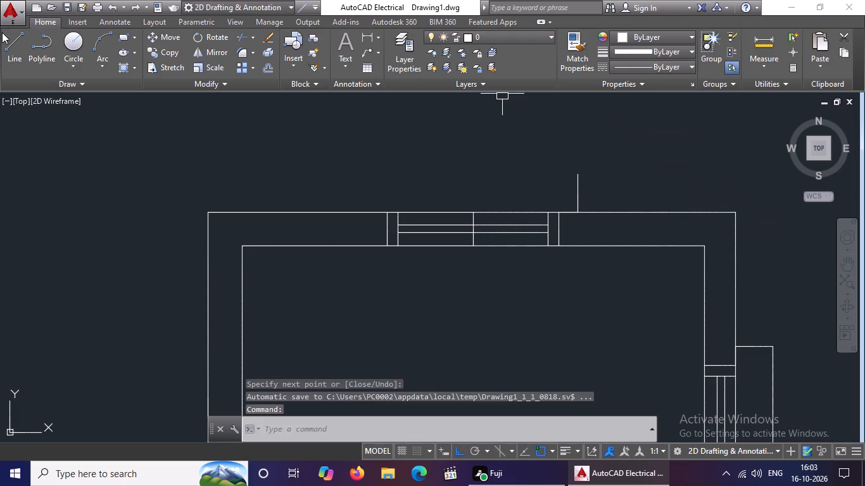
Outline the same north window from its outer west corner: 0.5 west, 1 north, and east to the end of the other projecting segment.
left_click(10, 40)
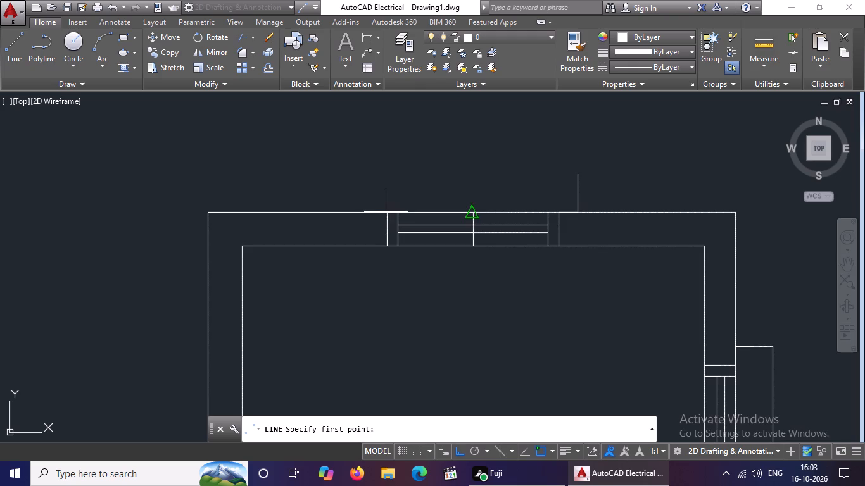
left_click(389, 213)
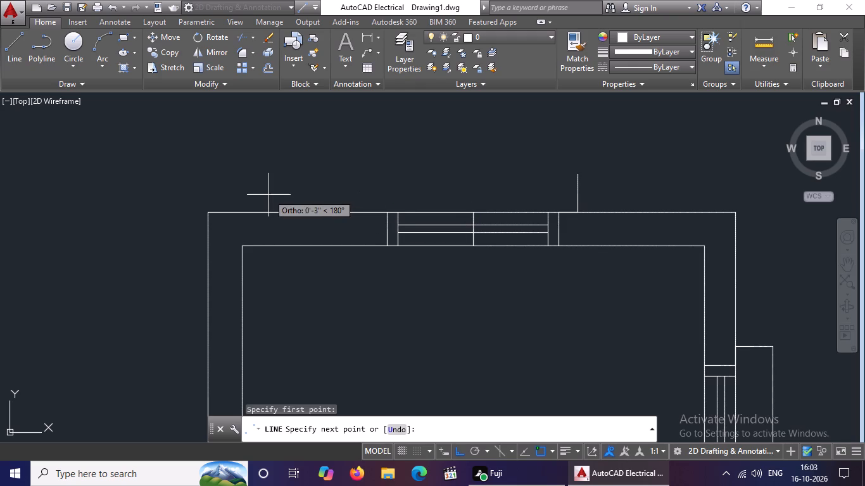
type("0.5")
key("Return")
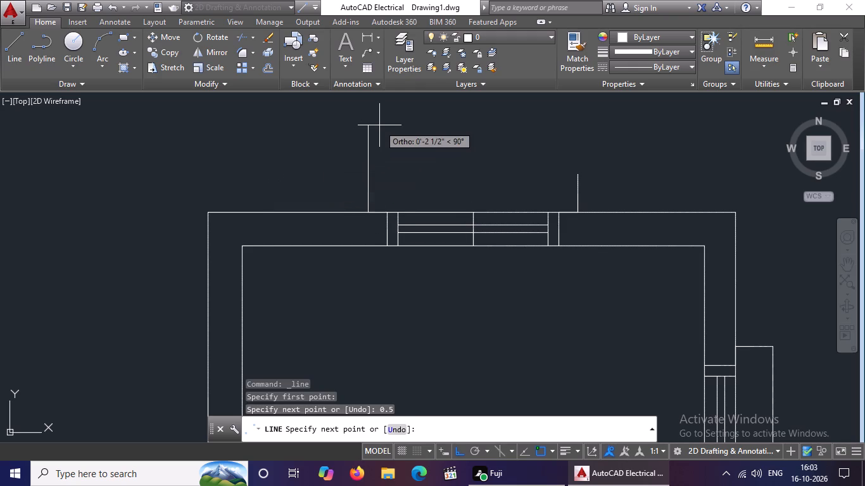
key("1")
key("Return")
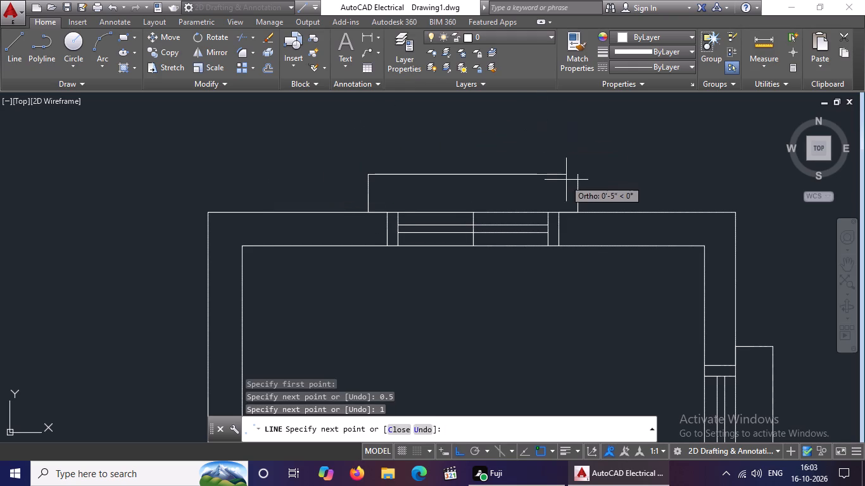
left_click(579, 175)
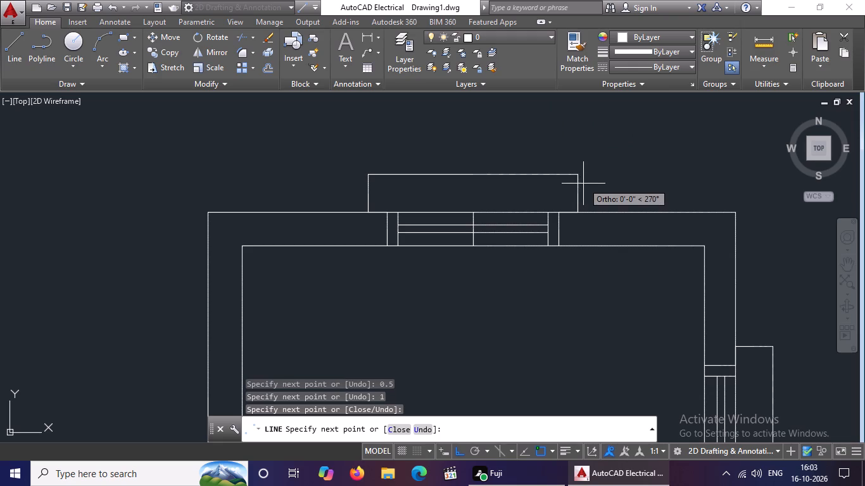
key("Escape")
Start a line at the outer west corner of the northwest room's north window, running 0.5 west along the wall.
scroll(608, 197, "down", 3)
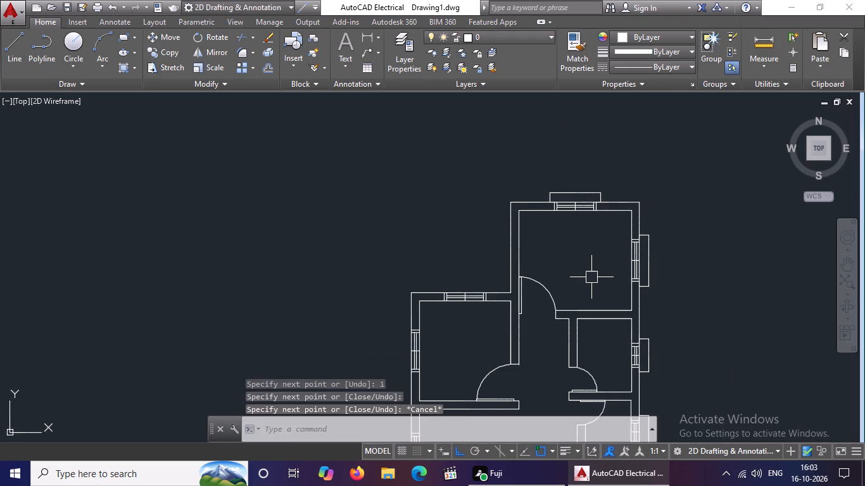
middle_click_drag(591, 279, 601, 245)
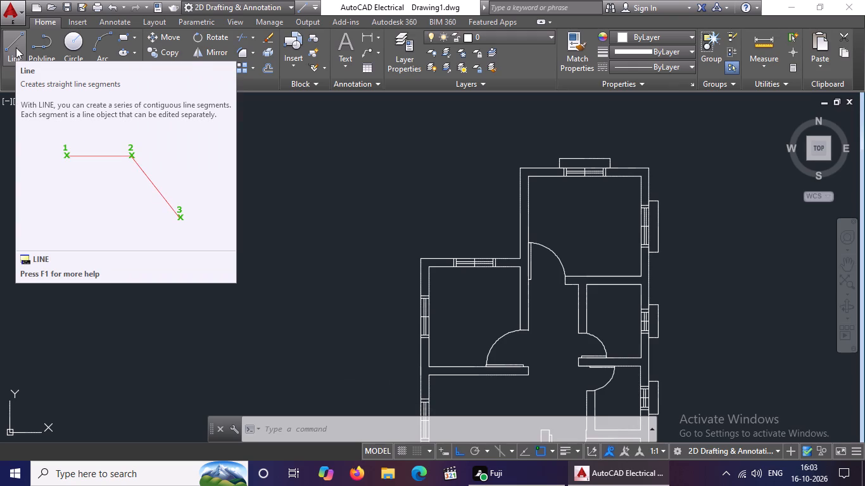
left_click(16, 47)
scroll(491, 275, "up", 2)
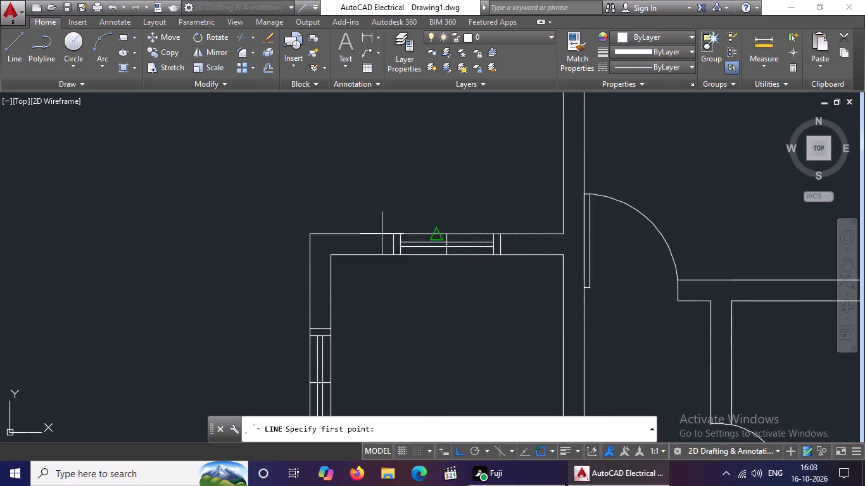
left_click(398, 234)
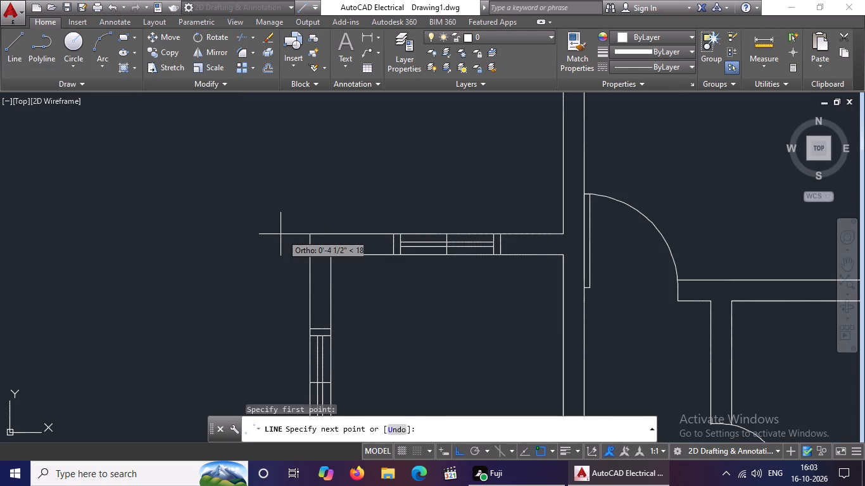
type("0.5")
key("Return")
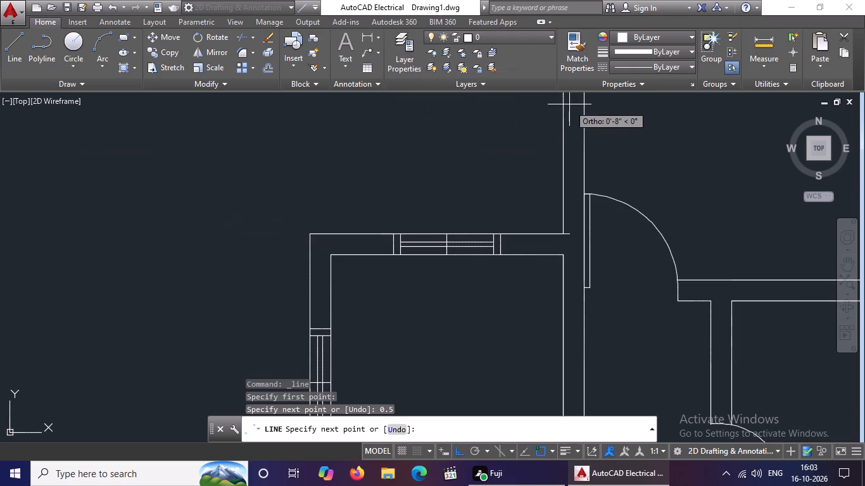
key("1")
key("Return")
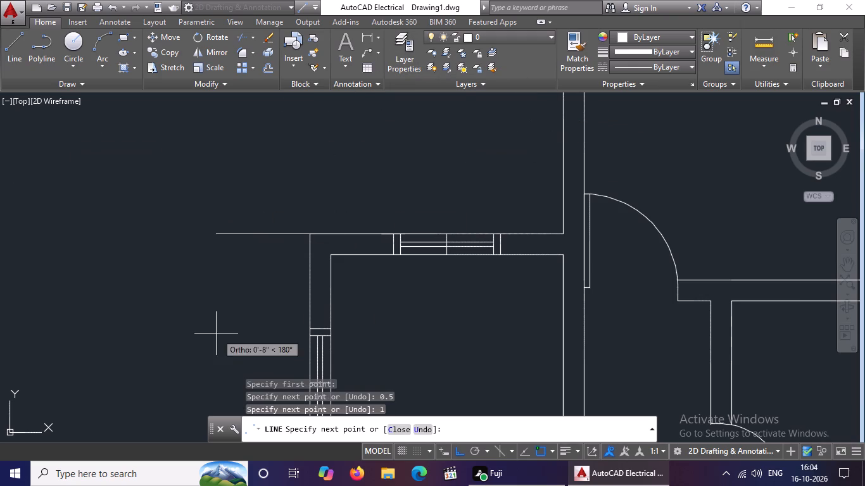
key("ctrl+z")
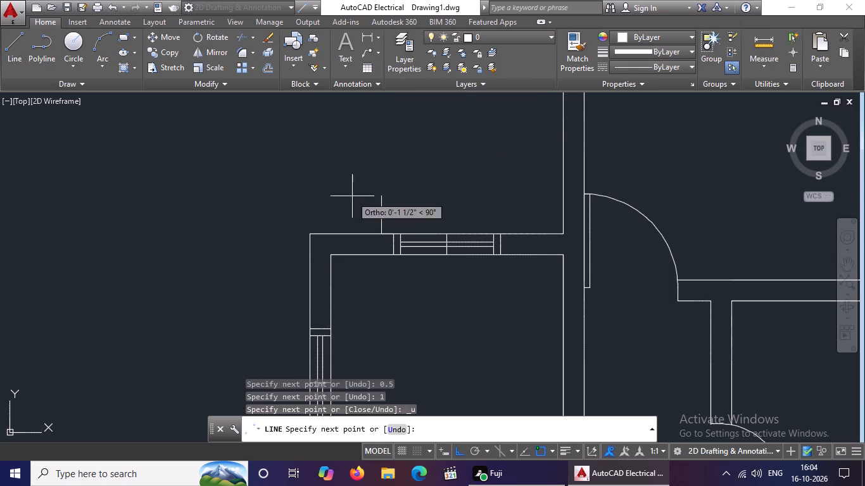
Continue the line 1 north from the wall, west of the northwest room's north window.
key("1")
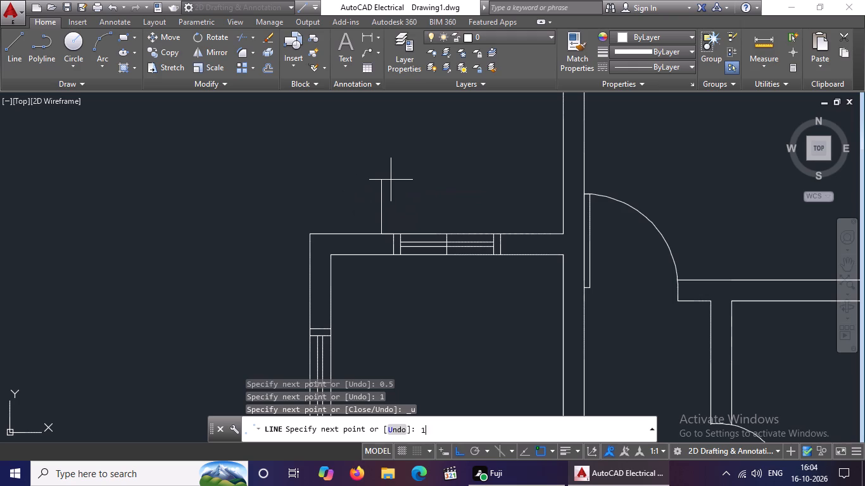
key("Return")
key("Return")
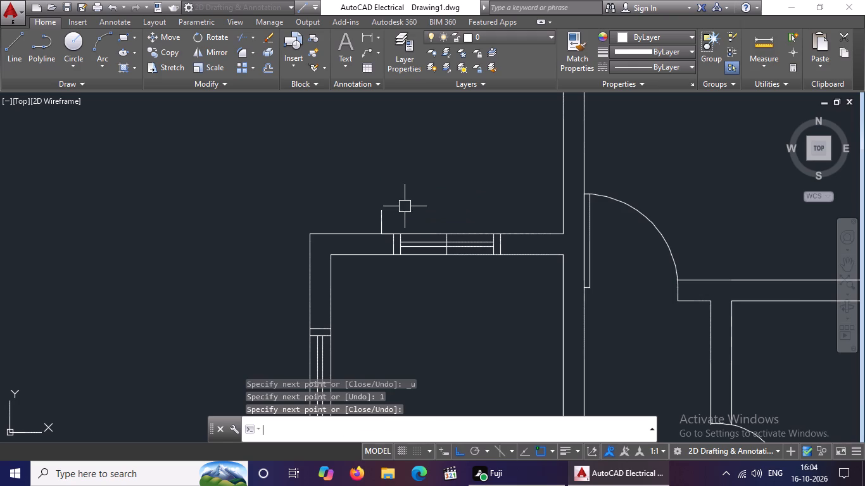
Outline the same north window from its outer east corner: 0.5 east, 1 north, and west to the end of the other projecting segment.
left_click(4, 52)
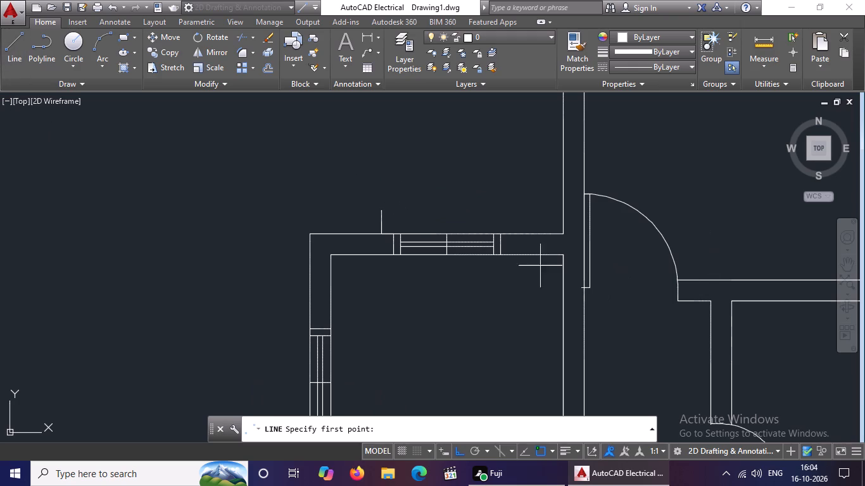
left_click_drag(499, 234, 534, 233)
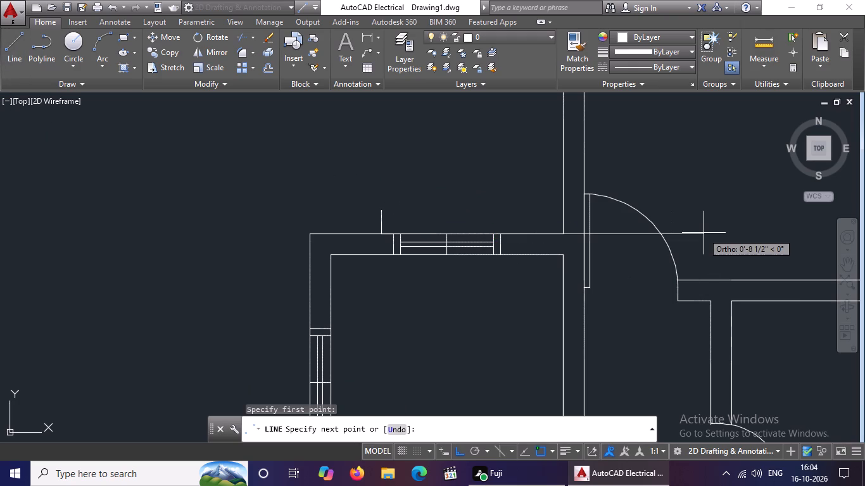
key("0")
key("period")
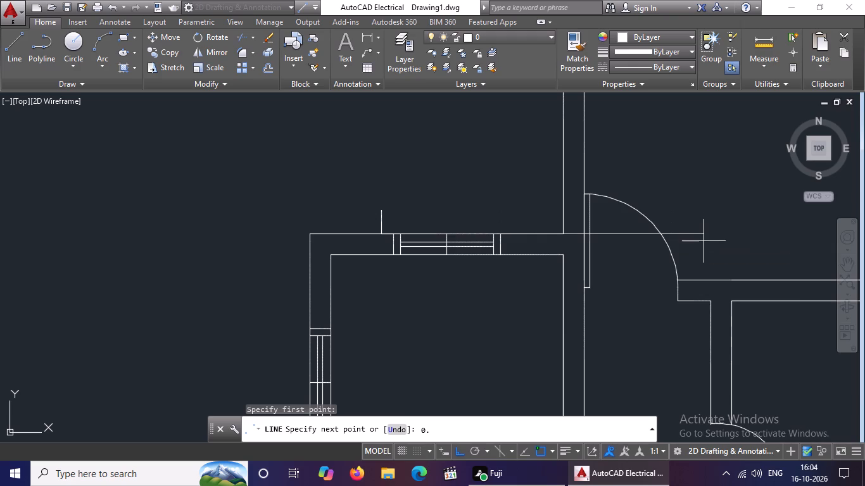
key("5")
key("Return")
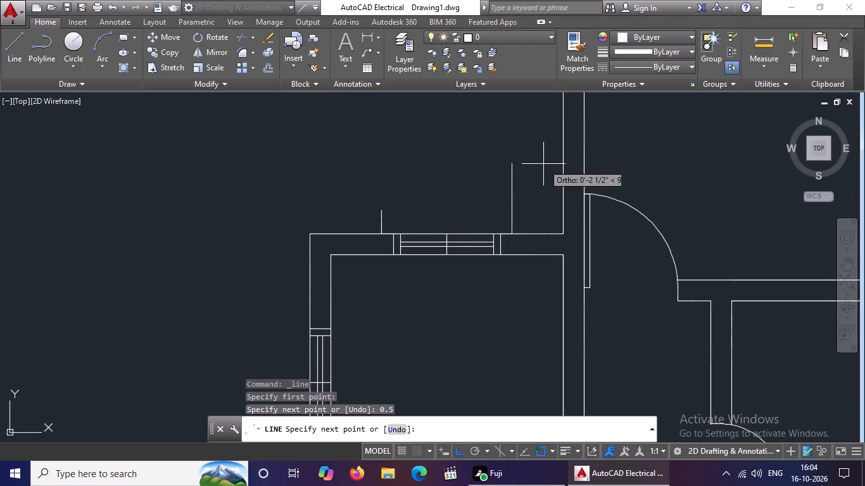
key("1")
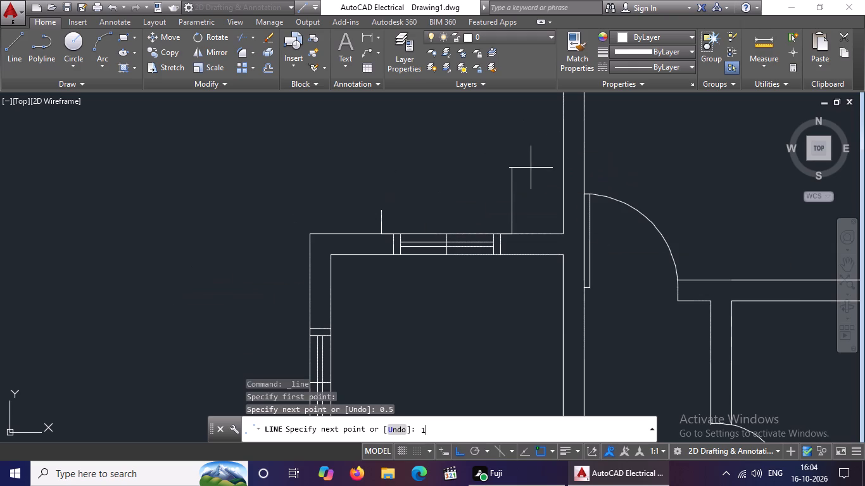
key("Return")
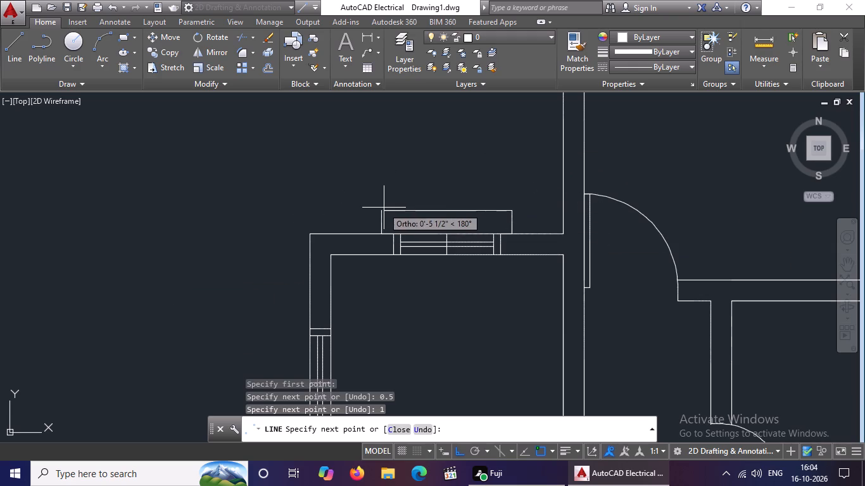
left_click(384, 211)
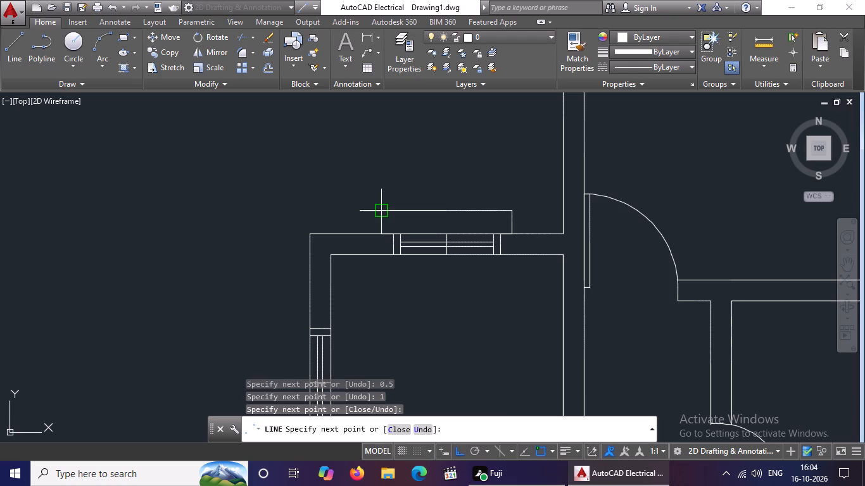
key("Escape")
From the outer north corner of the northwest room's west window, draw a line 0.5 north along the wall and 1 west.
scroll(443, 204, "down", 2)
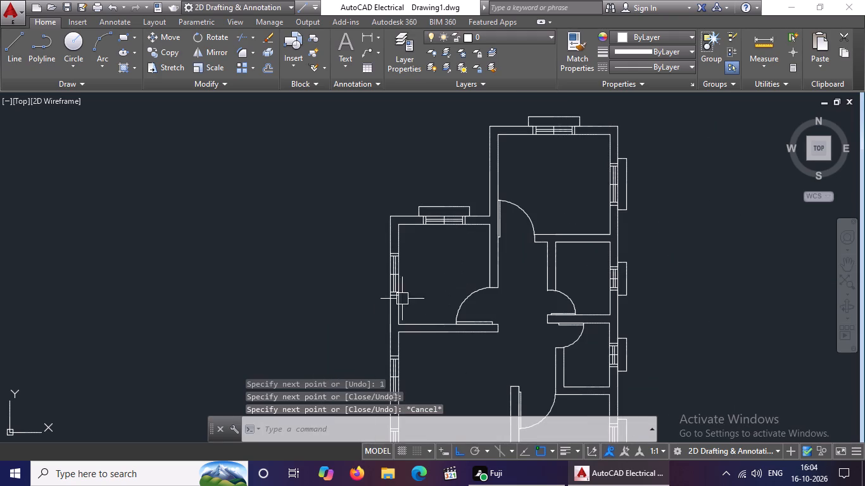
scroll(379, 300, "up", 2)
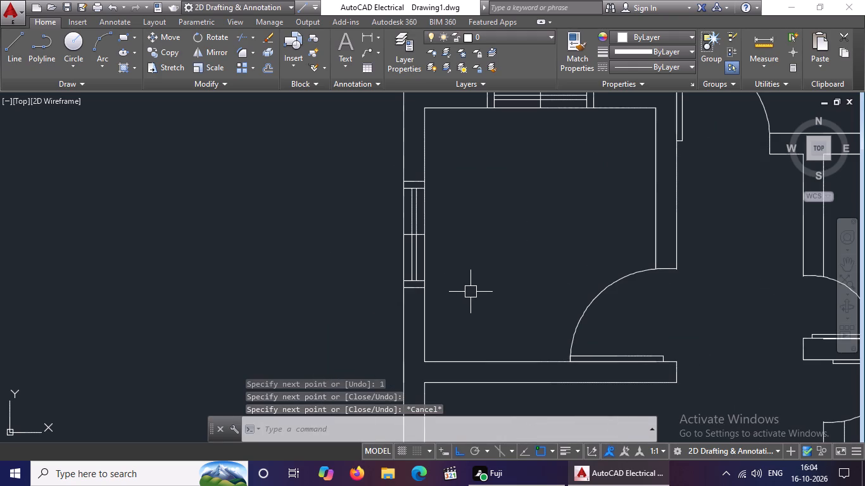
key("l")
key("Return")
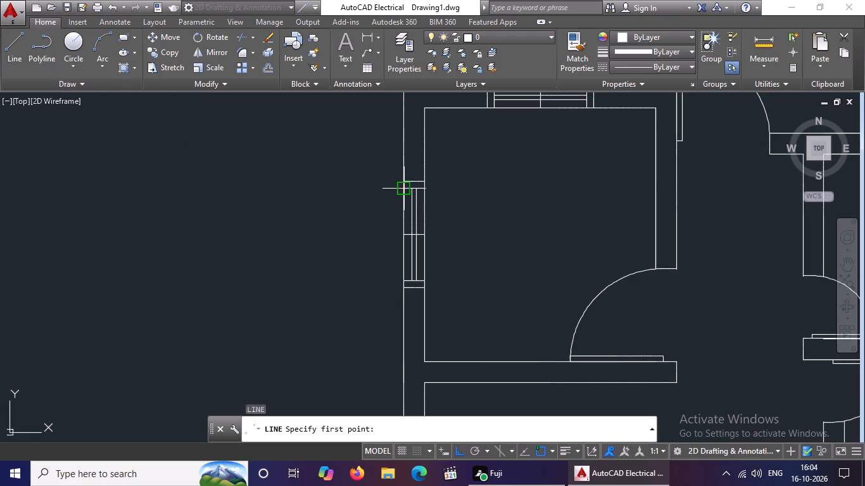
left_click(405, 177)
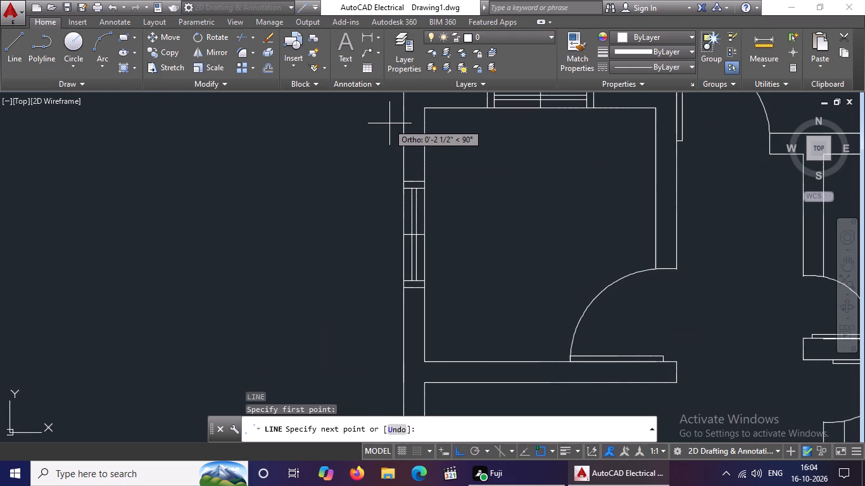
key("0")
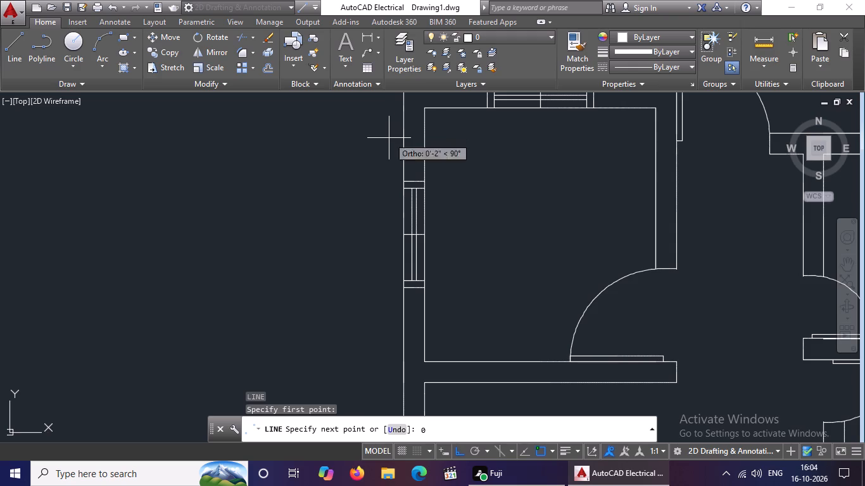
key("period")
key("5")
key("Return")
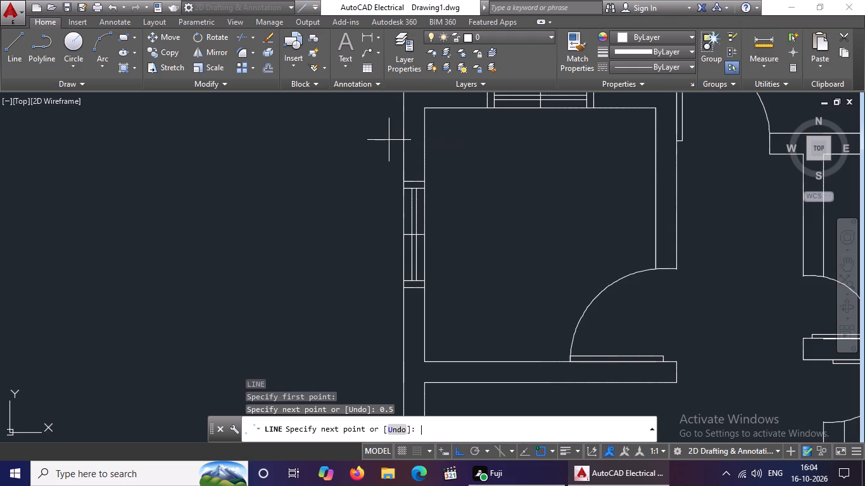
key("1")
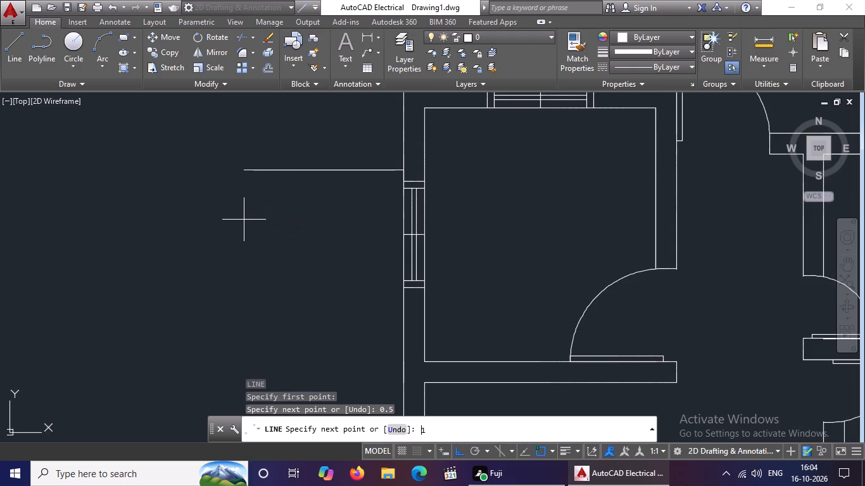
key("Return")
key("Return")
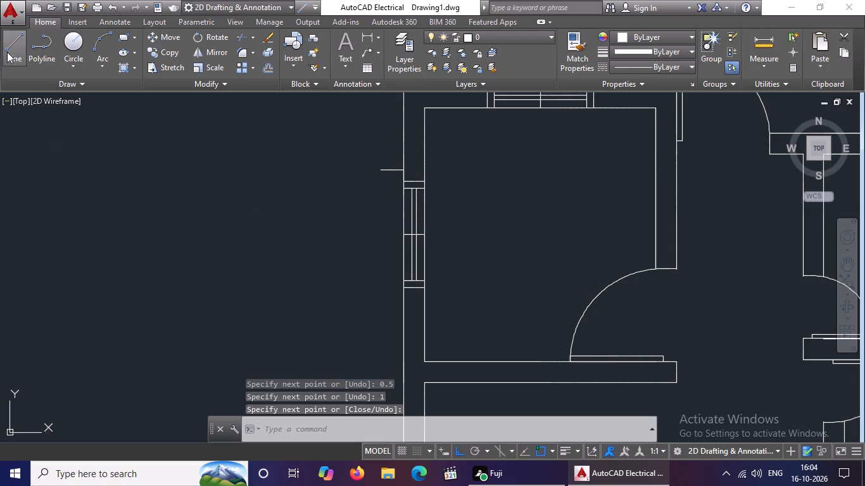
Outline the same west window from its outer south corner: 0.5 south, 1 west, and north to the end of the other projecting segment.
left_click(8, 52)
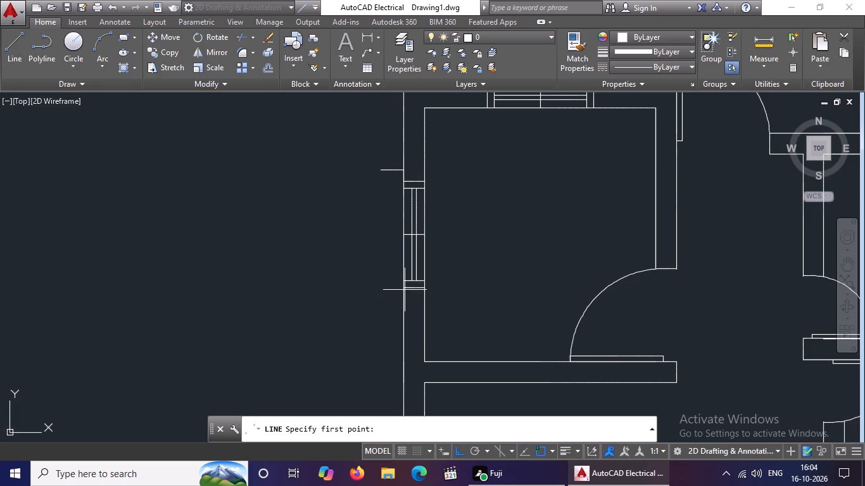
left_click_drag(405, 287, 407, 303)
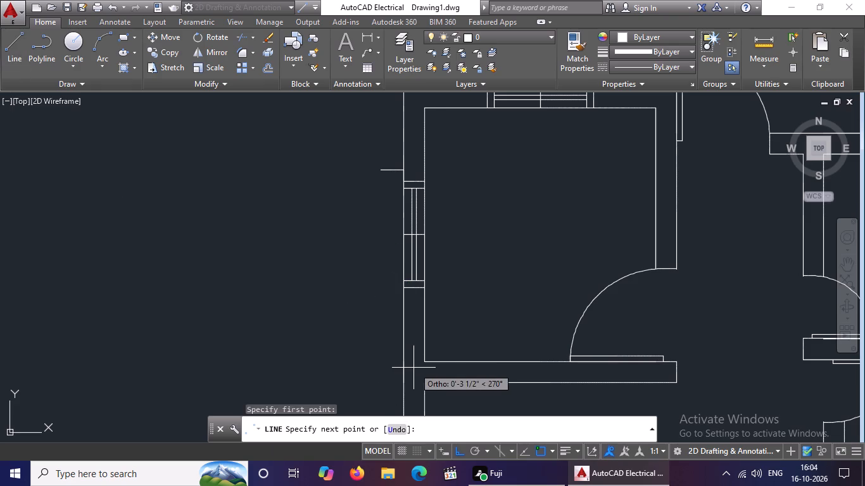
key("0")
key("period")
key("5")
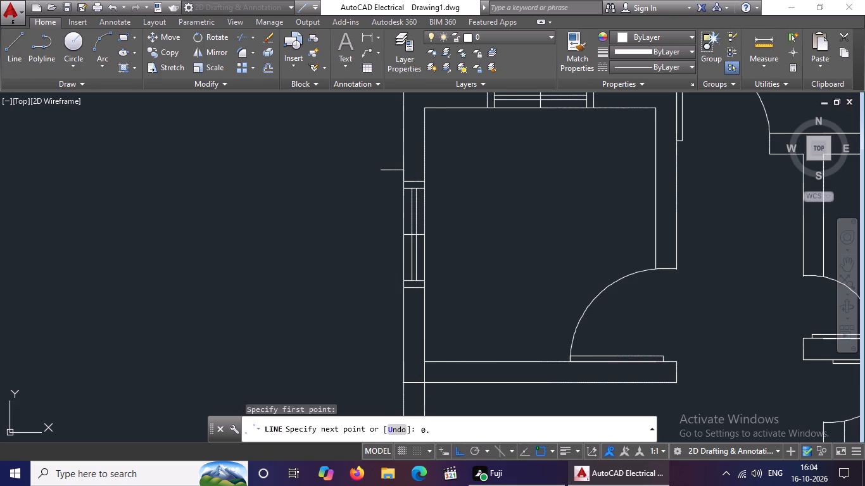
key("Return")
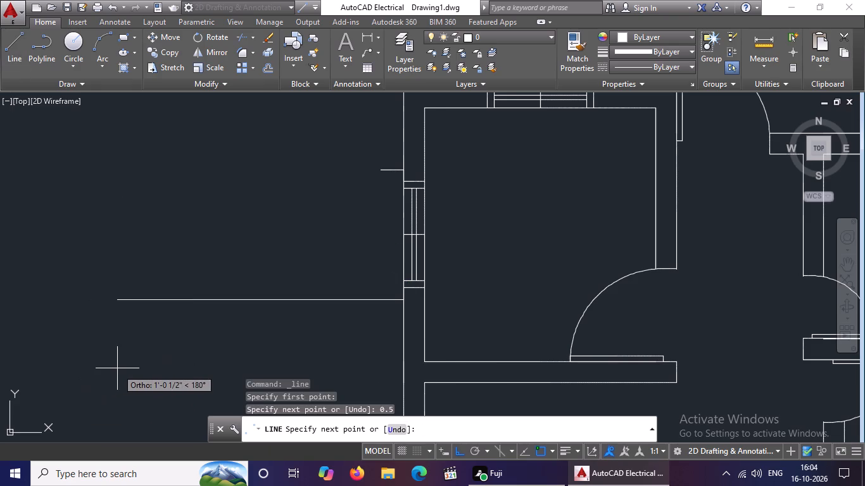
key("1")
key("Return")
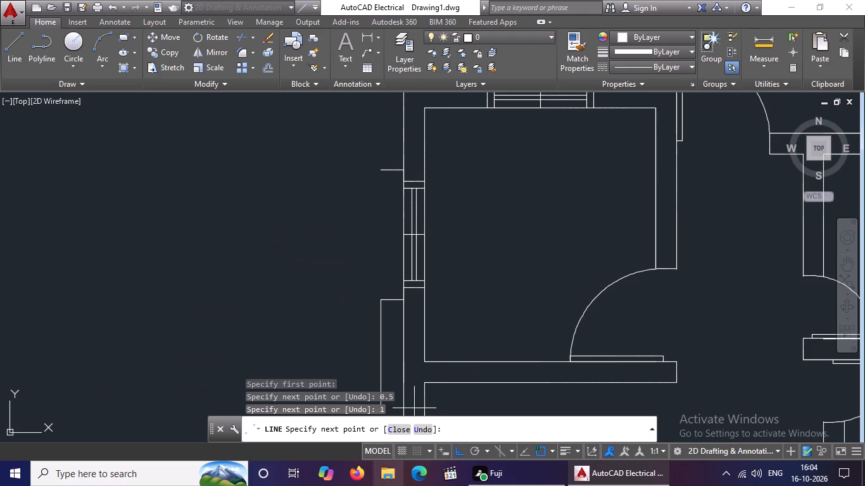
left_click(384, 167)
key("Escape")
From the outer north corner of the large southwest room's upper west window, draw a line 0.5 north along the wall and 1 west.
scroll(401, 163, "down", 3)
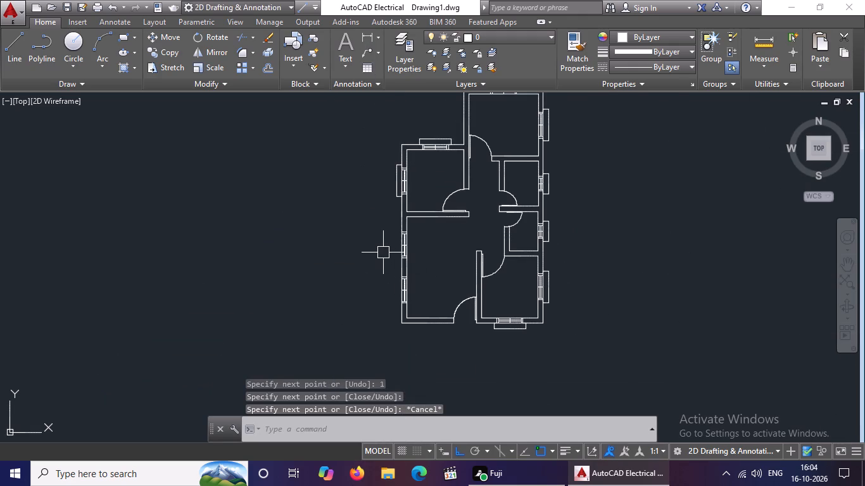
scroll(381, 235, "up", 2)
left_click_drag(4, 47, 6, 54)
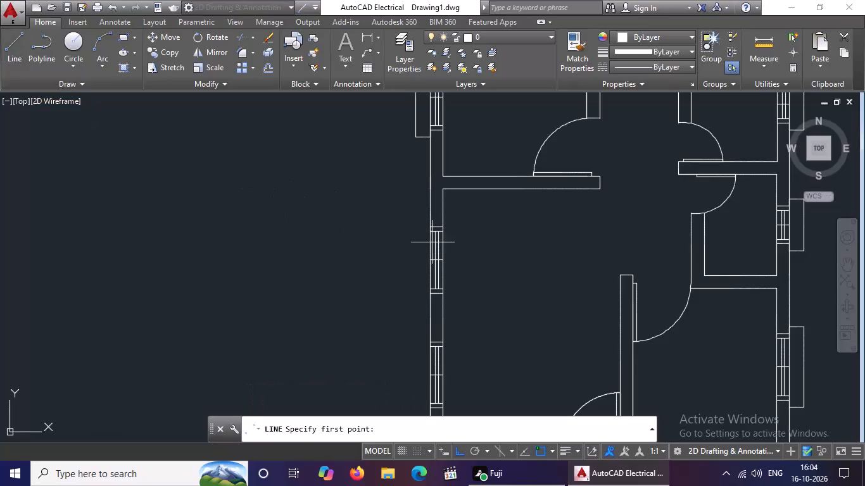
left_click(432, 226)
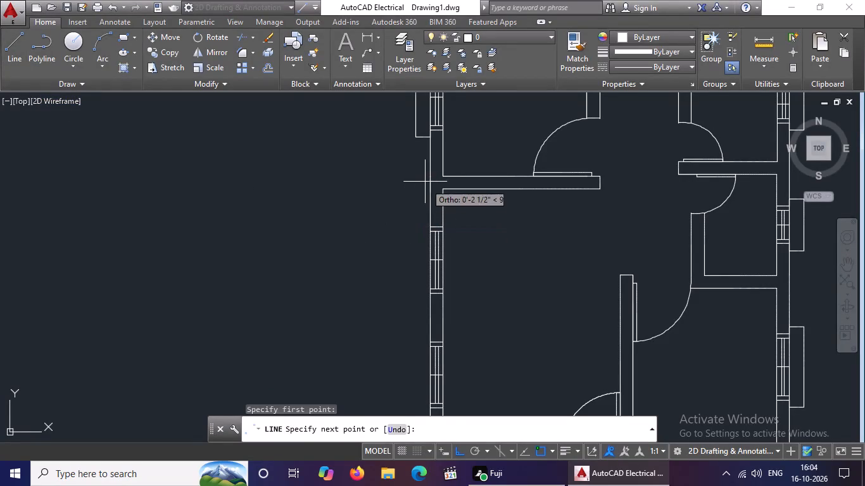
key("0")
key("period")
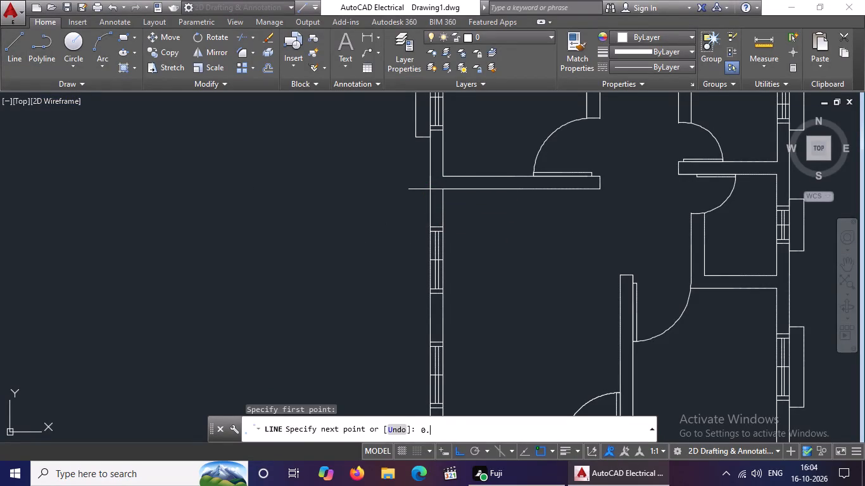
key("5")
key("Return")
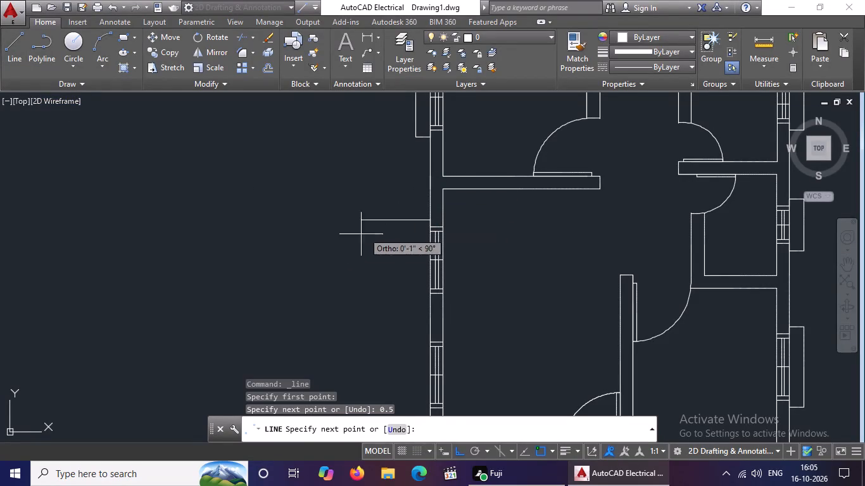
key("1")
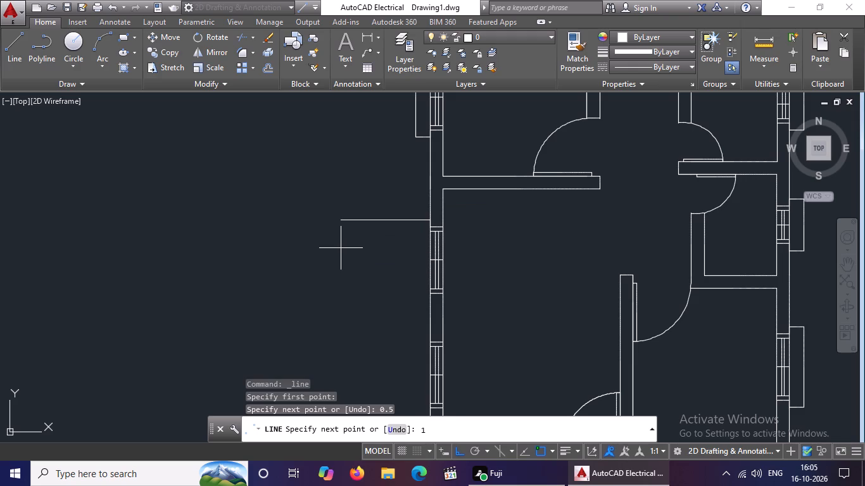
key("Return")
key("Return")
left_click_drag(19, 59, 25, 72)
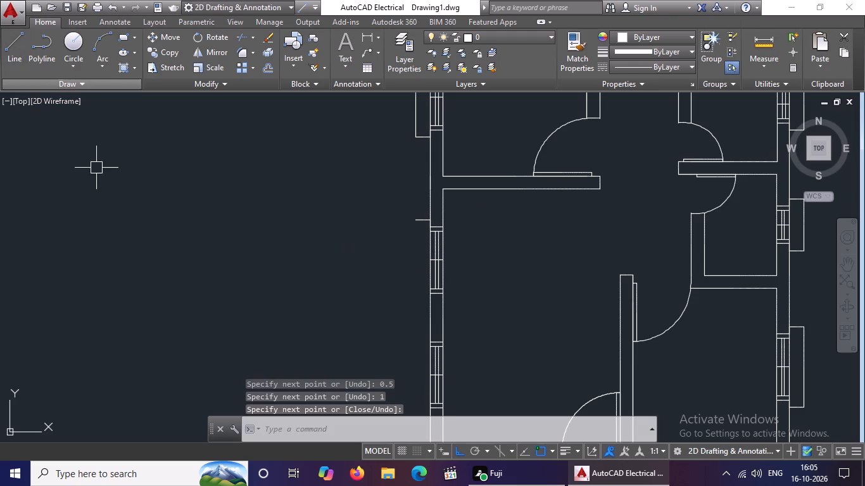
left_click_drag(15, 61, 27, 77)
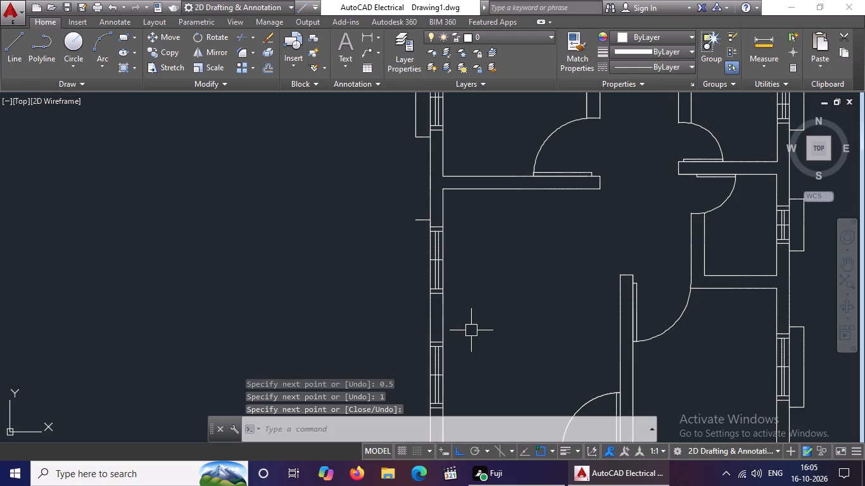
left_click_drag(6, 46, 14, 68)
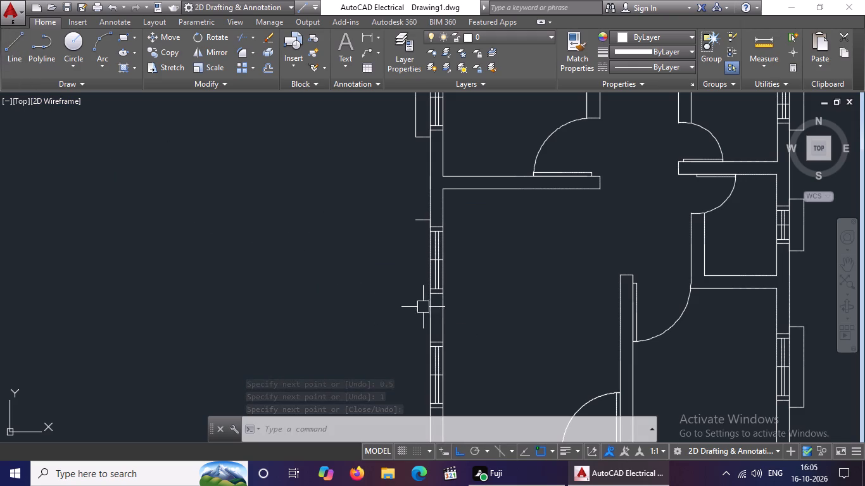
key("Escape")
Outline the same upper west window from its outer south corner: 0.5 south, 1 west, and north to the end of the other projecting segment.
key("l")
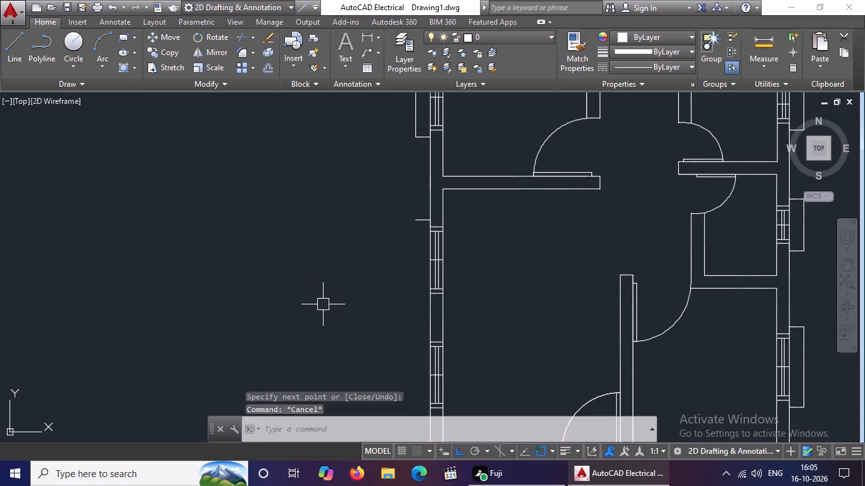
key("Return")
left_click_drag(429, 294, 429, 321)
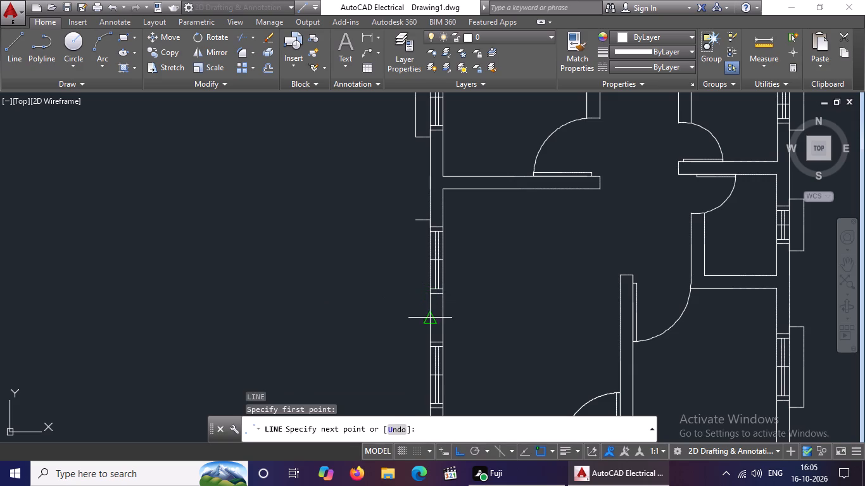
left_click_drag(429, 321, 429, 332)
type("0.5")
key("Return")
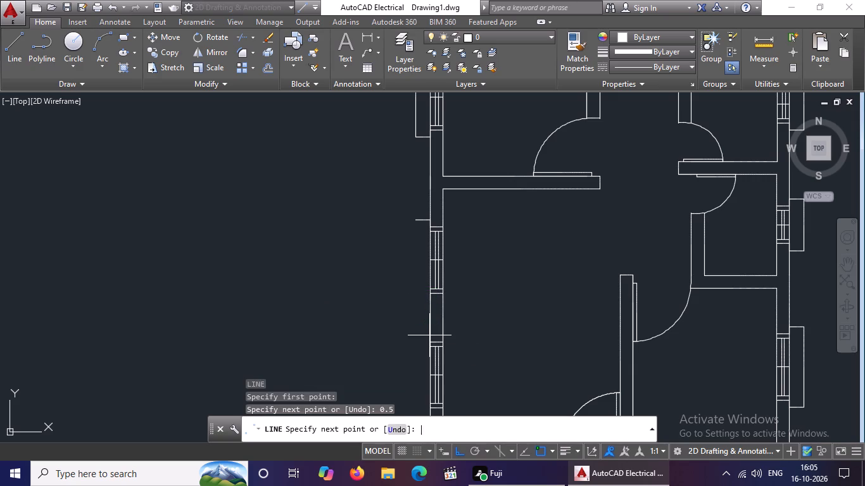
key("1")
key("Return")
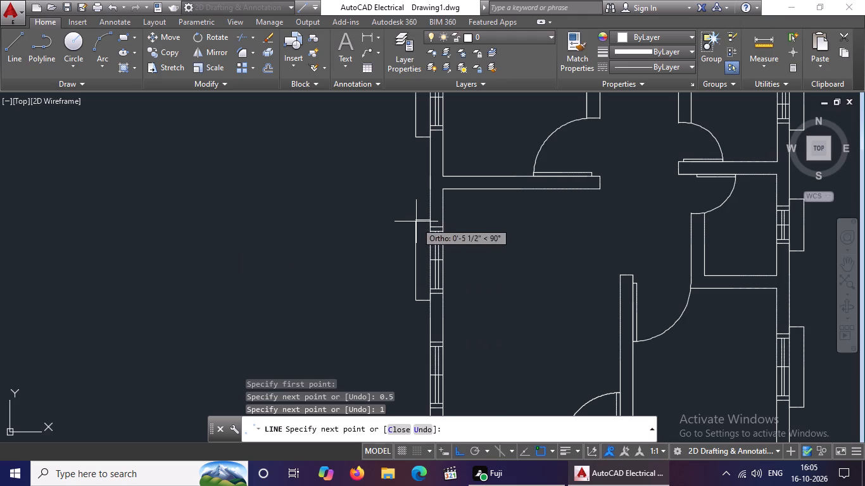
left_click(416, 220)
key("Escape")
From the outer north corner of the large southwest room's lower west window, draw a line 0.5 north along the wall and 1 west.
scroll(427, 223, "down", 2)
left_click_drag(7, 59, 8, 62)
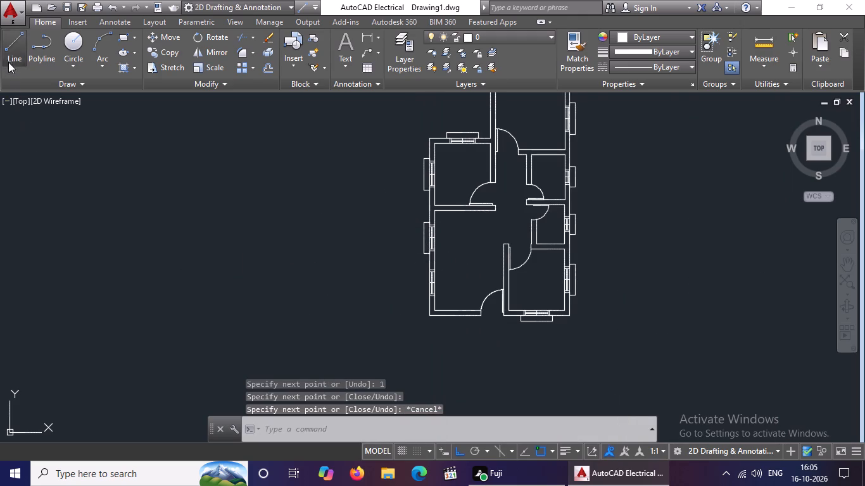
left_click_drag(8, 62, 11, 68)
scroll(390, 272, "up", 2)
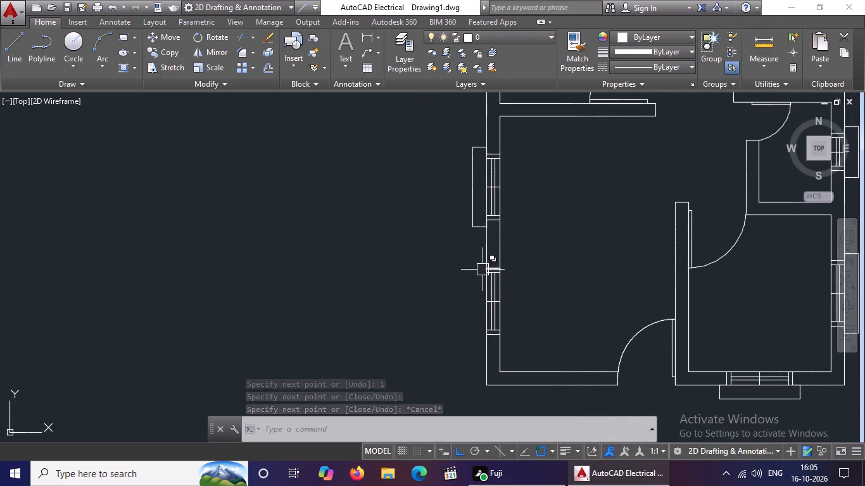
key("l")
key("Return")
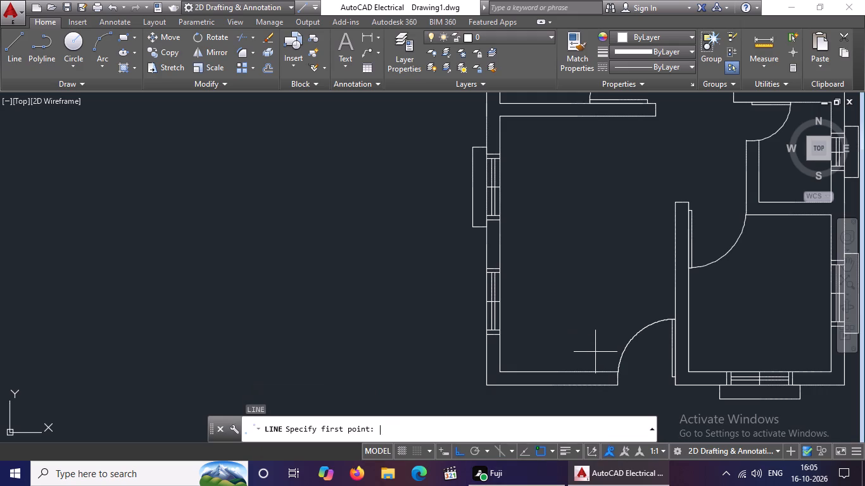
left_click(488, 274)
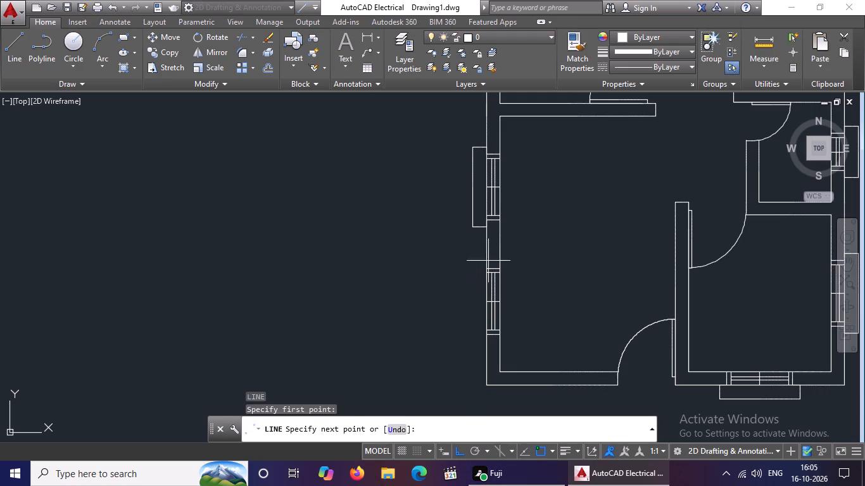
key("0")
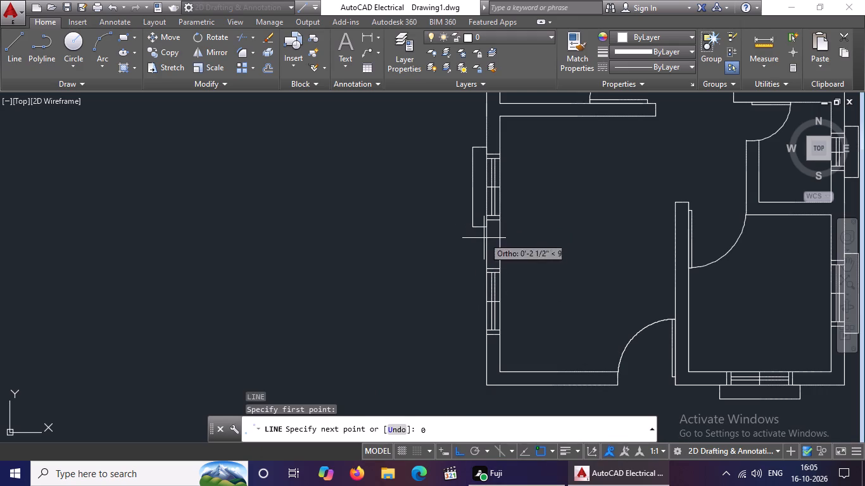
key("period")
key("5")
key("Return")
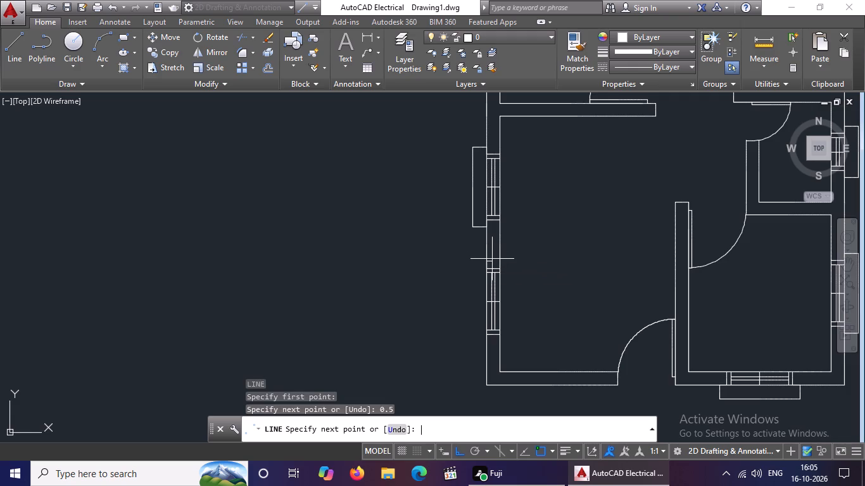
key("1")
key("Return")
key("Return")
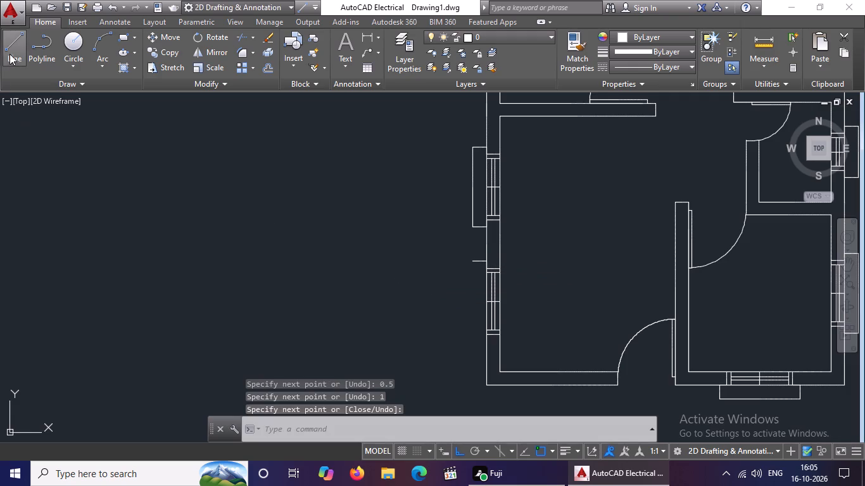
Outline the same lower west window from its outer south corner: 0.5 south, 1 west, and north to the end of the other projecting segment.
left_click(9, 54)
left_click(488, 332)
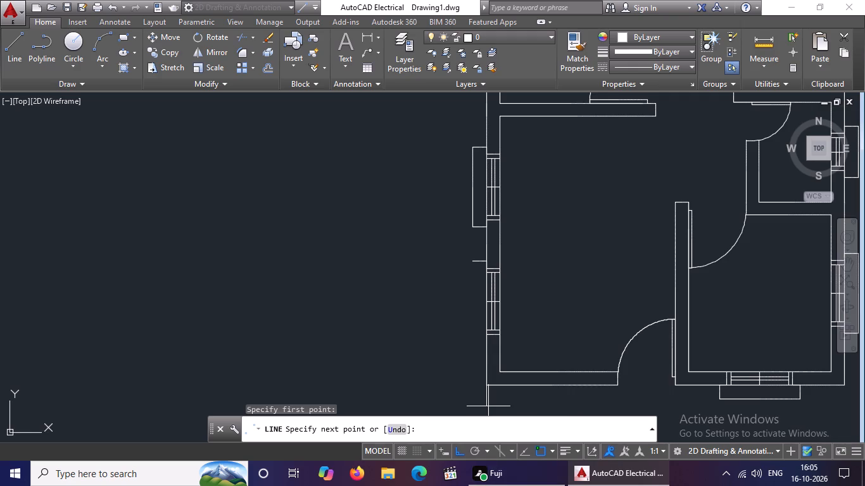
type("0.")
key("5")
key("Return")
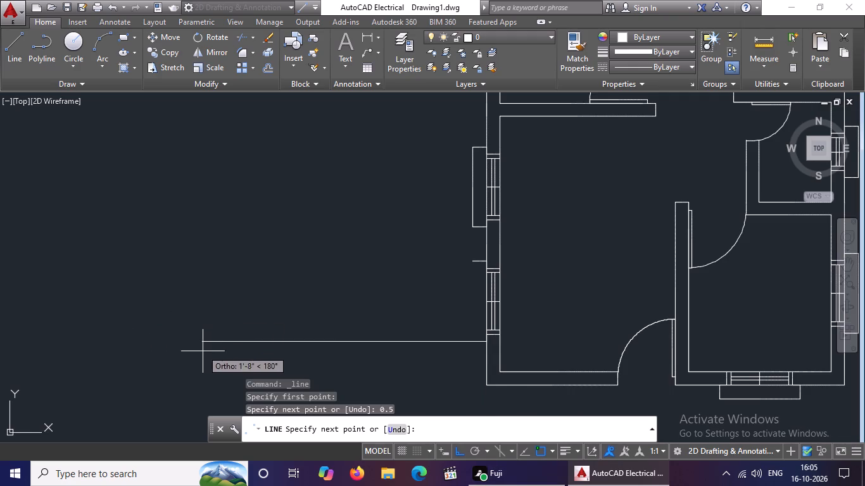
key("1")
key("Return")
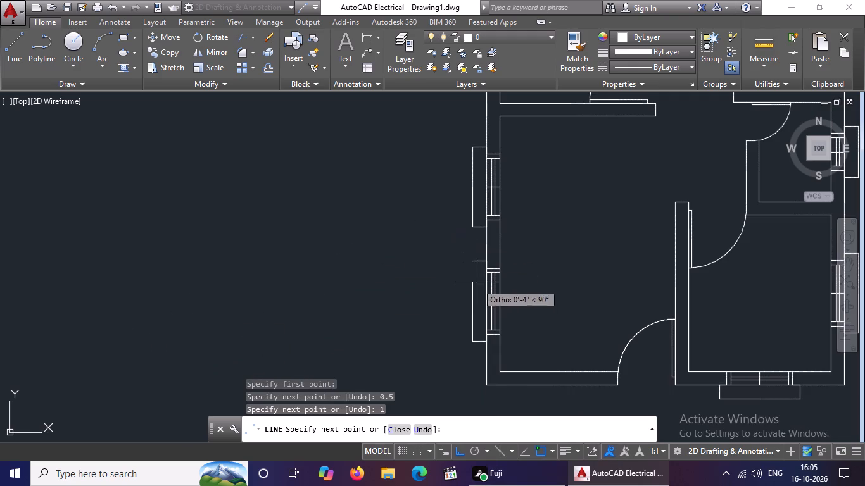
left_click(472, 259)
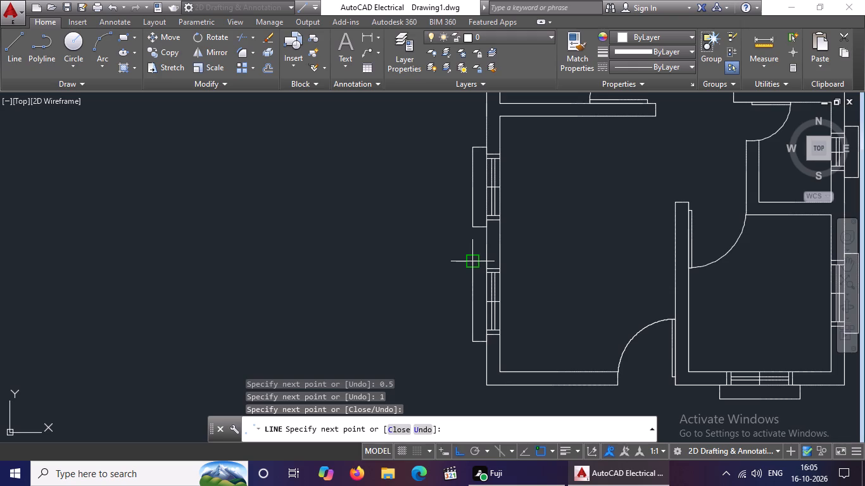
key("Escape")
Load the ISO dash linetype ACAD_ISO02W100 from acad.lin into the drawing.
scroll(481, 266, "down", 1)
scroll(704, 361, "up", 1)
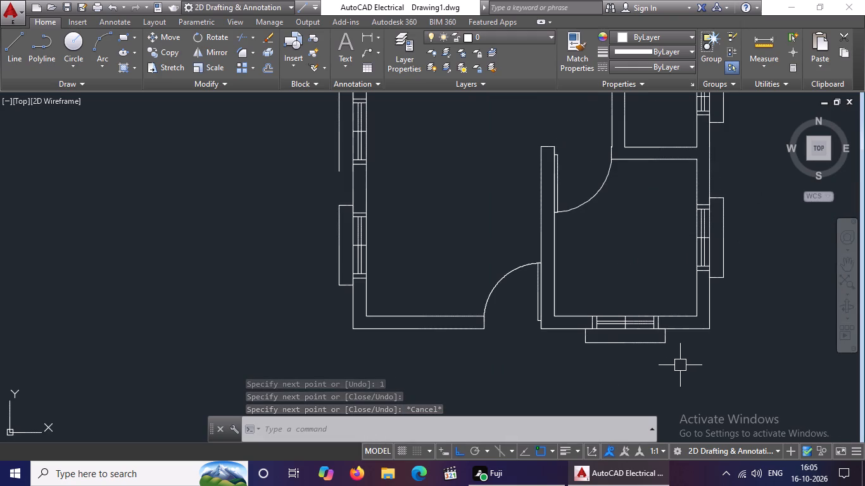
scroll(680, 365, "up", 2)
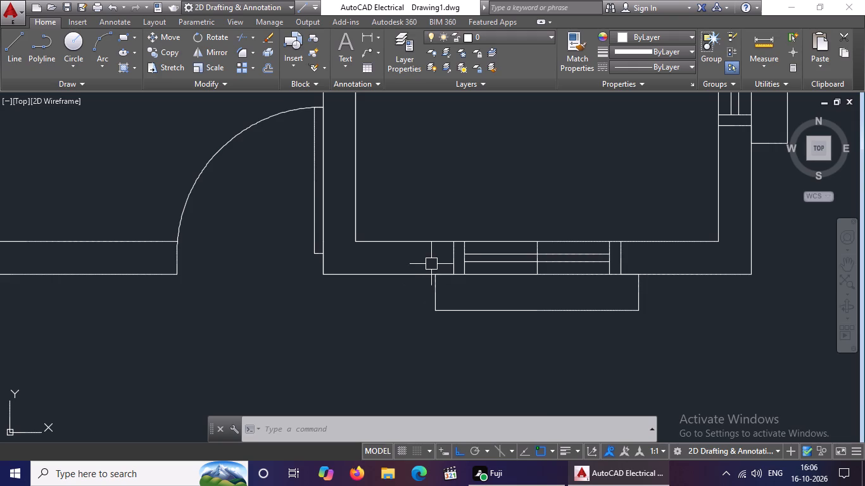
left_click(425, 263)
left_click(669, 339)
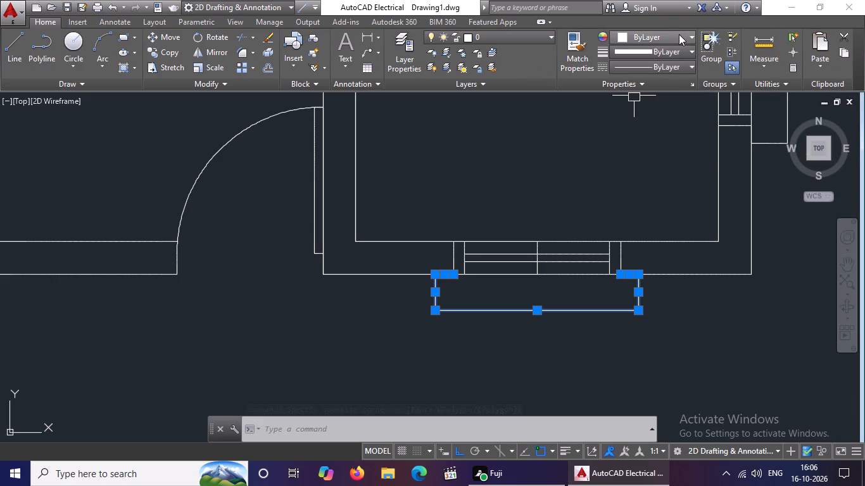
left_click(685, 37)
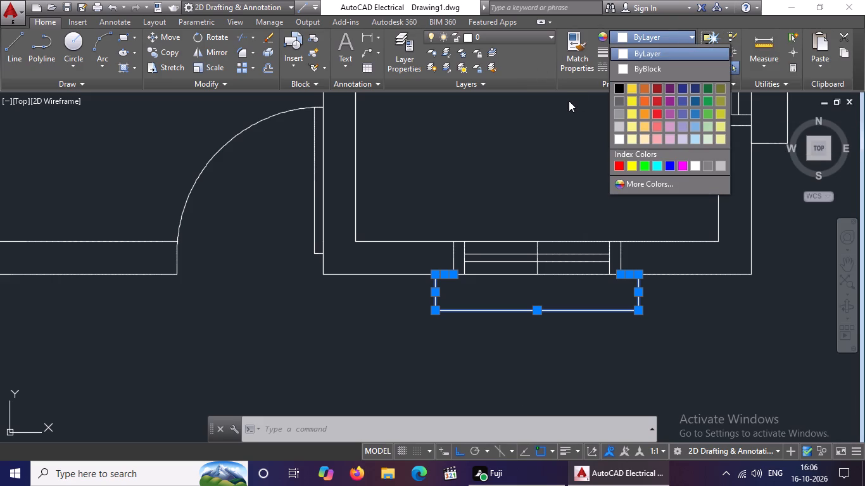
left_click(569, 104)
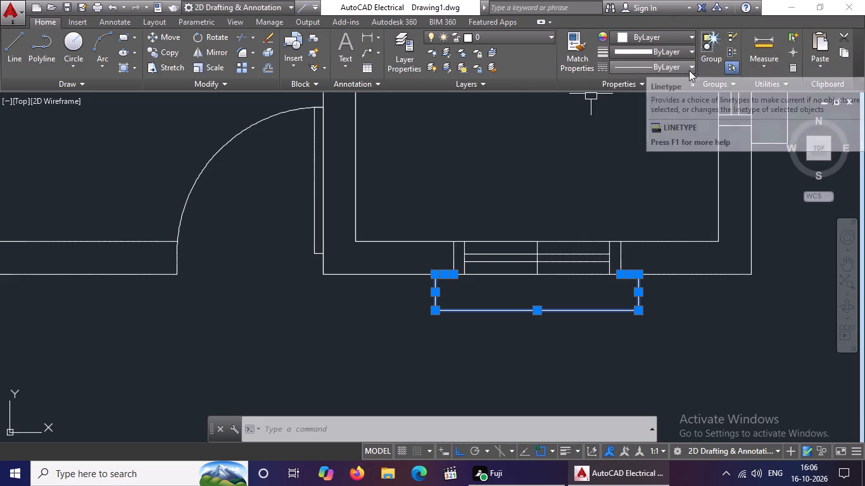
left_click(690, 67)
left_click(654, 127)
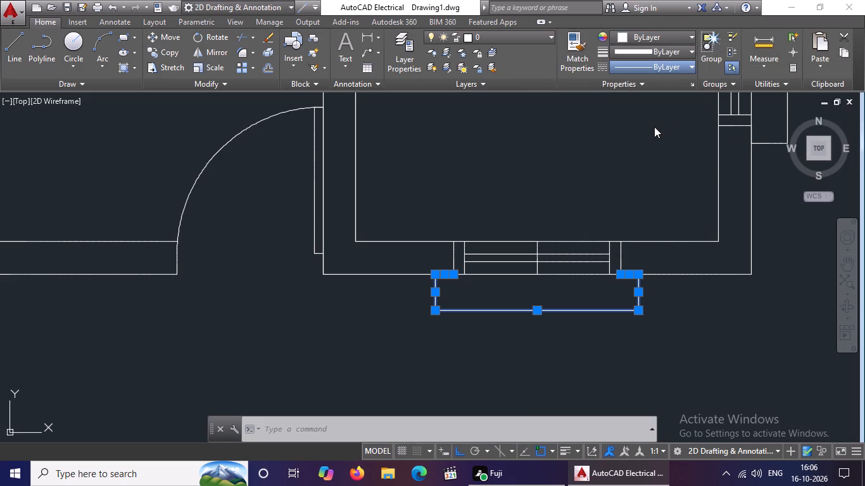
left_click(533, 127)
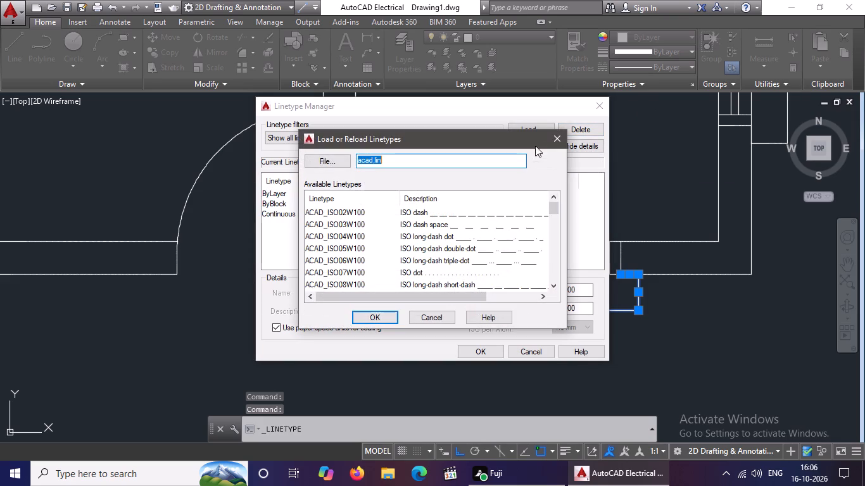
left_click(481, 214)
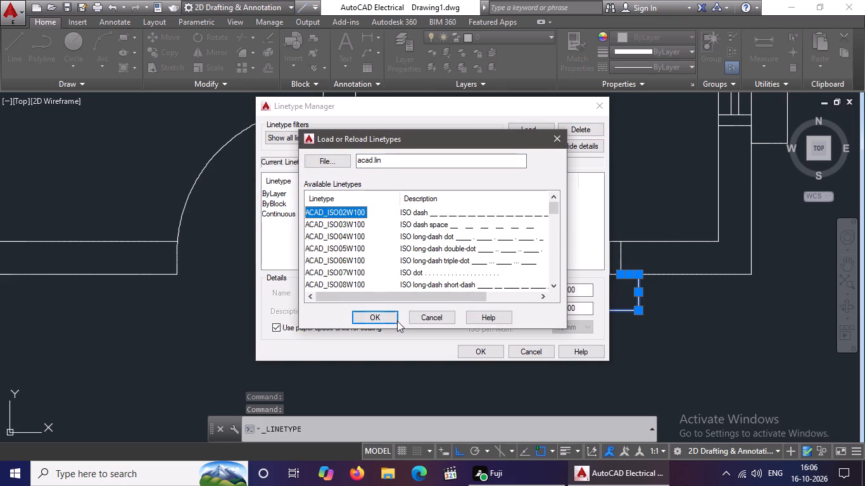
left_click(384, 319)
left_click(481, 352)
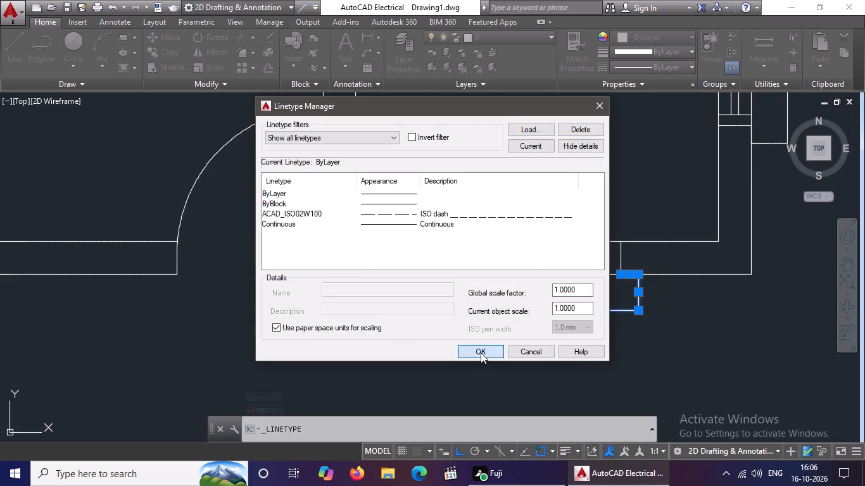
Change the linetype of the projecting outline at the southeast room's south window to ACAD_ISO02W100.
left_click(417, 264)
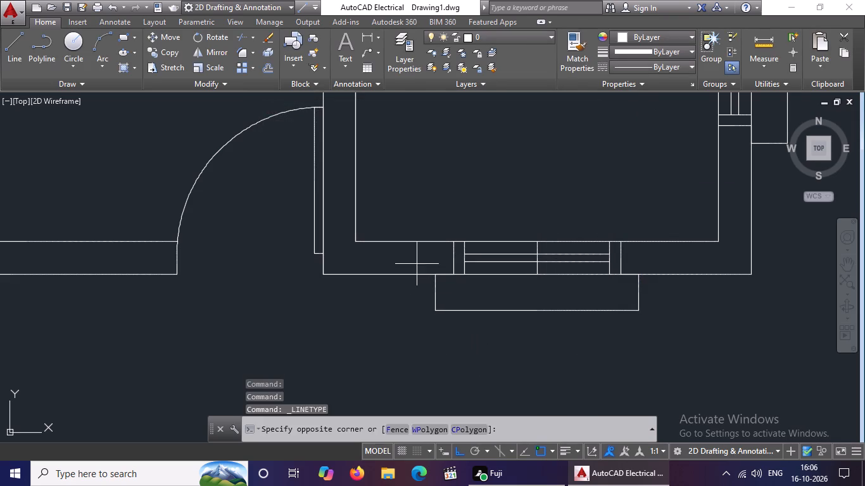
left_click(687, 327)
left_click_drag(648, 68, 648, 75)
left_click(657, 65)
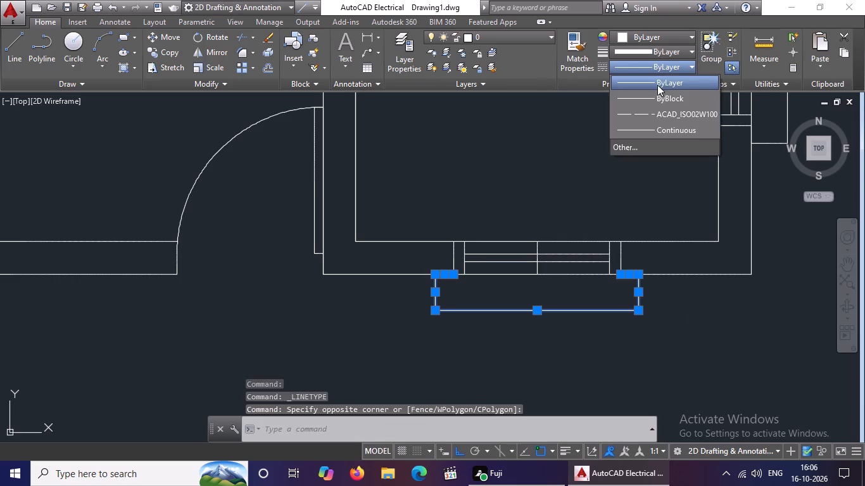
left_click(658, 110)
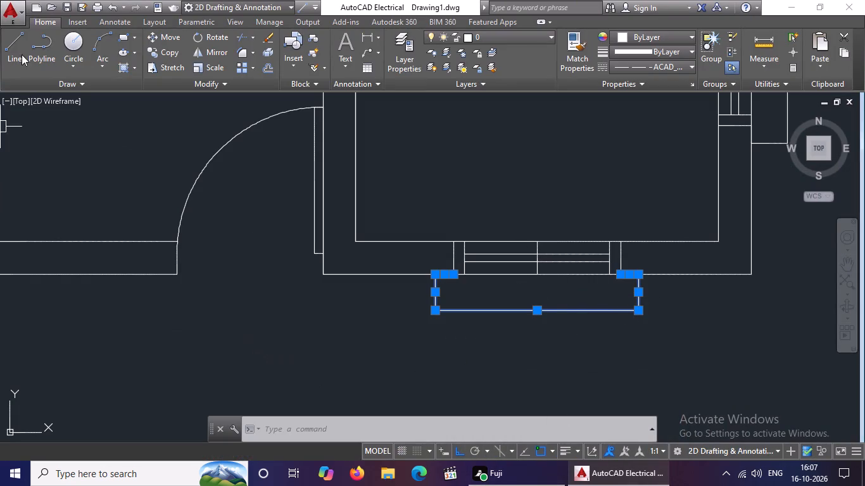
Set the linetype scale of the south window's projecting outline to 0.1 in its properties.
right_click(540, 327)
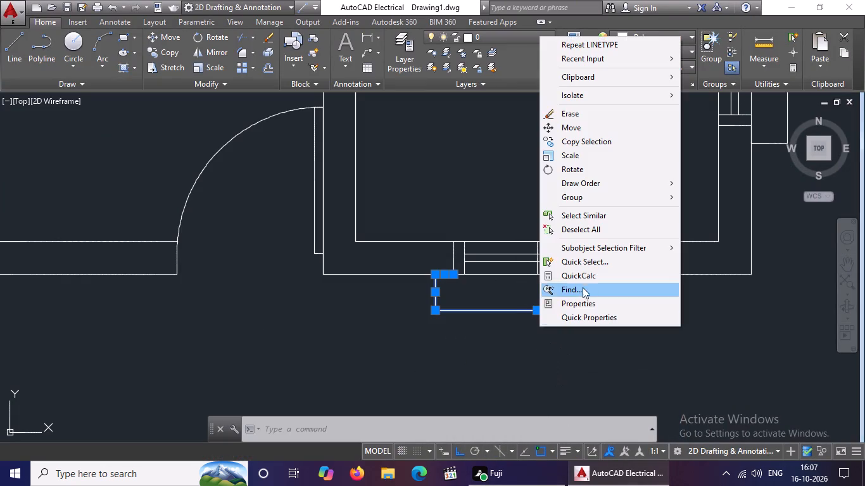
left_click(584, 304)
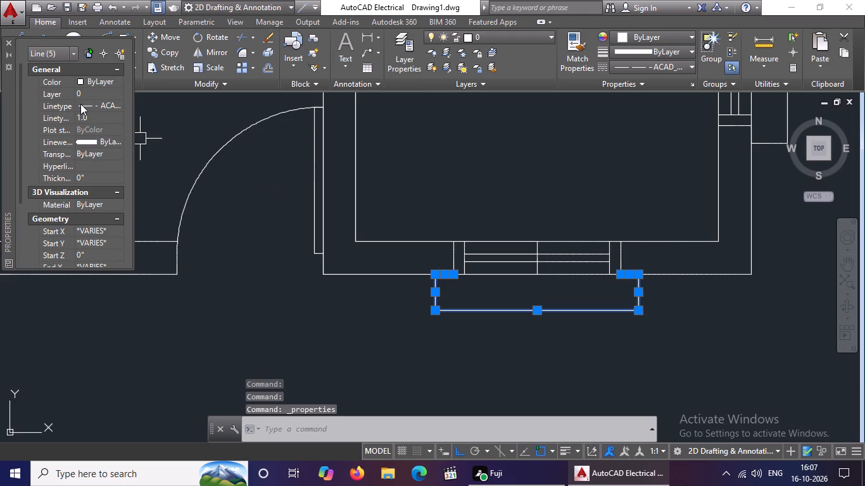
left_click(97, 92)
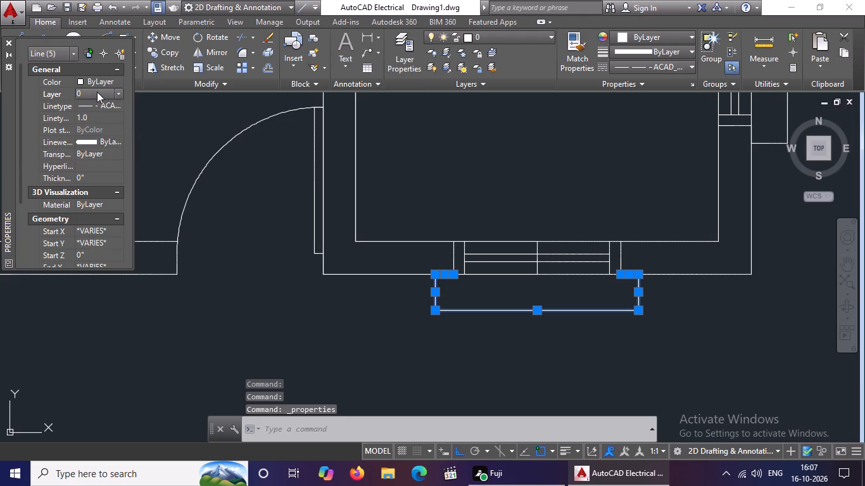
left_click(96, 116)
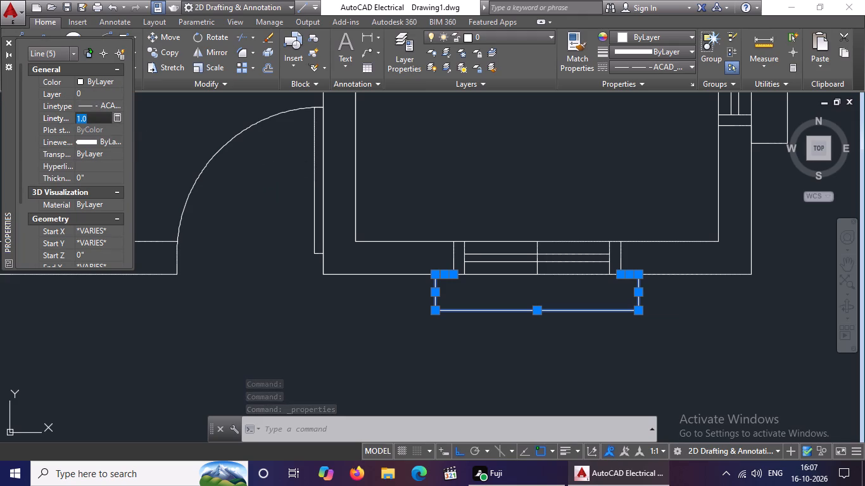
key("BackSpace")
key("BackSpace")
type("0.1")
key("Return")
key("Return")
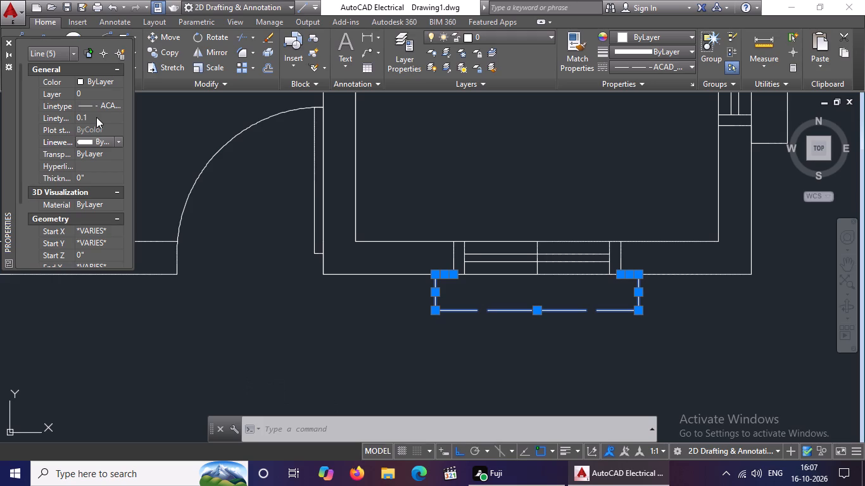
key("Escape")
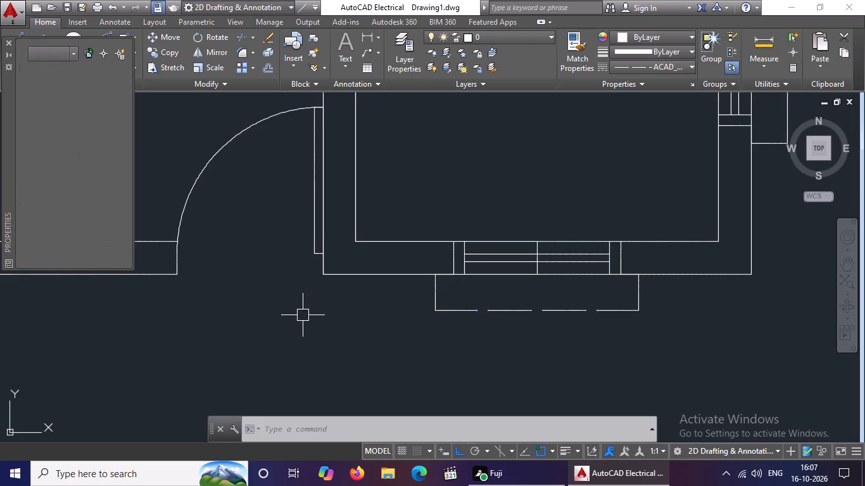
Change the projecting outline at the southeast room's east window to linetype ACAD_ISO02W100 with a linetype scale of 0.1.
scroll(501, 333, "down", 2)
scroll(640, 196, "up", 2)
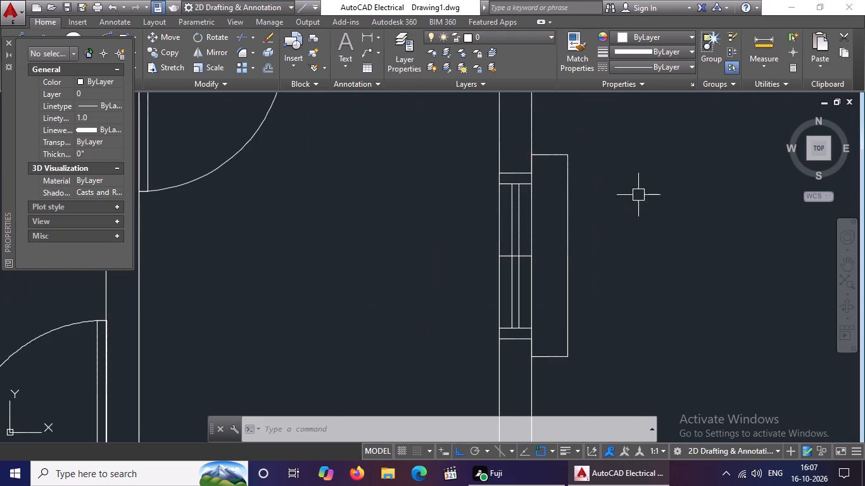
left_click(522, 147)
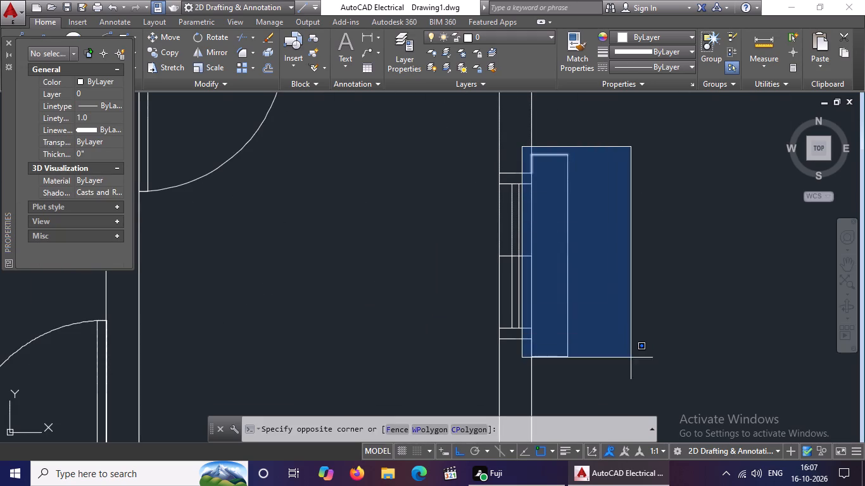
left_click(646, 386)
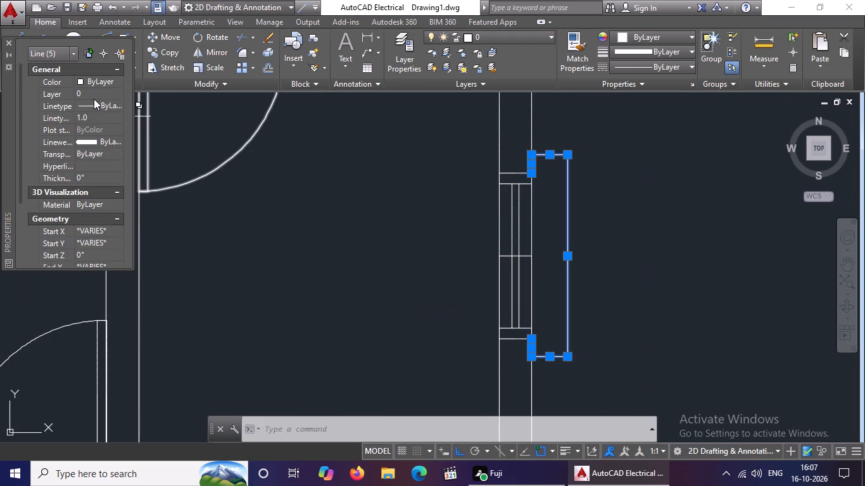
left_click(674, 70)
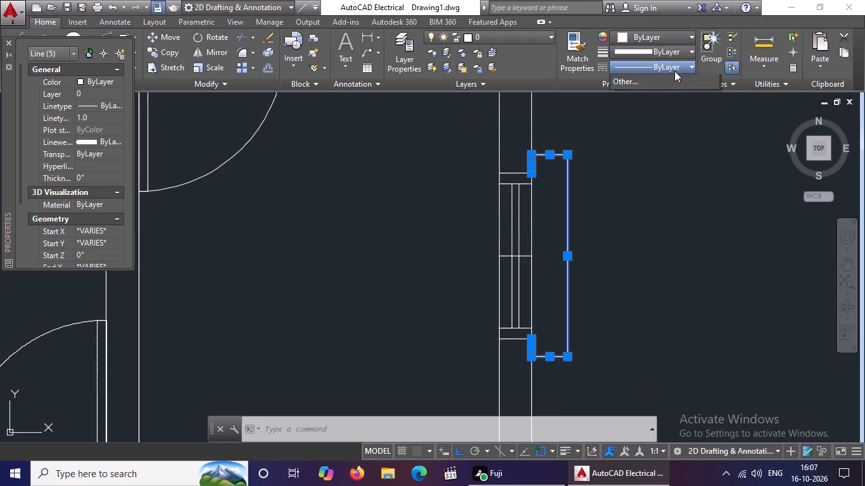
left_click(664, 111)
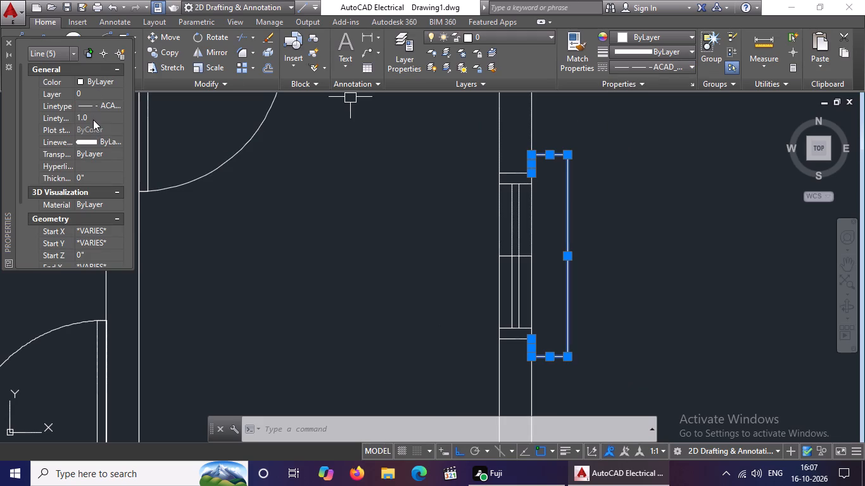
left_click(95, 115)
key("BackSpace")
key("BackSpace")
key("BackSpace")
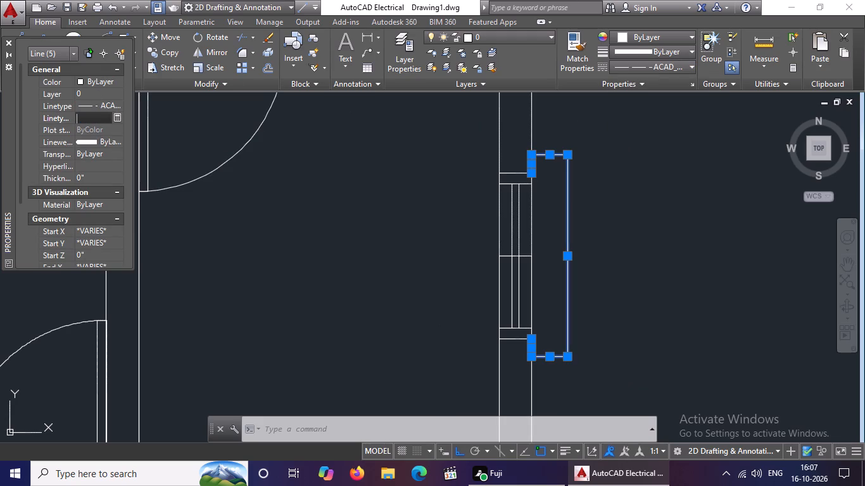
type("0.1")
key("Return")
key("Return")
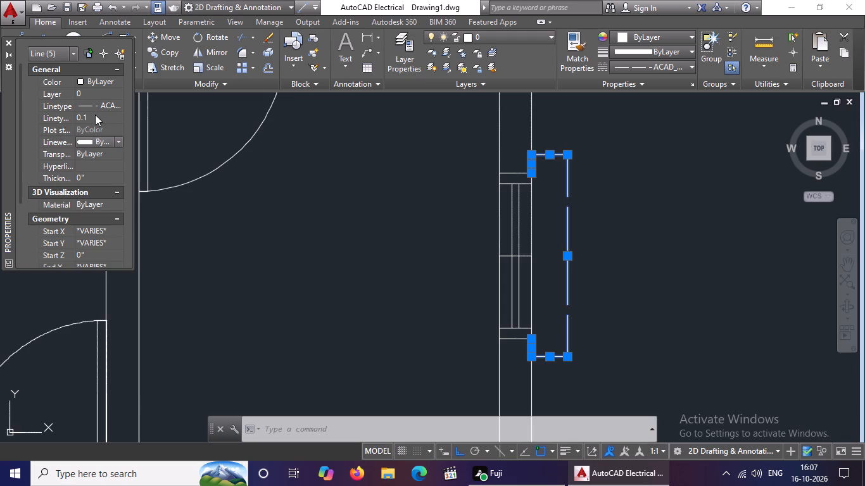
key("Escape")
Give the projecting outline at the lower small east room's window linetype ACAD_ISO02W100 and linetype scale 0.1.
scroll(477, 223, "down", 3)
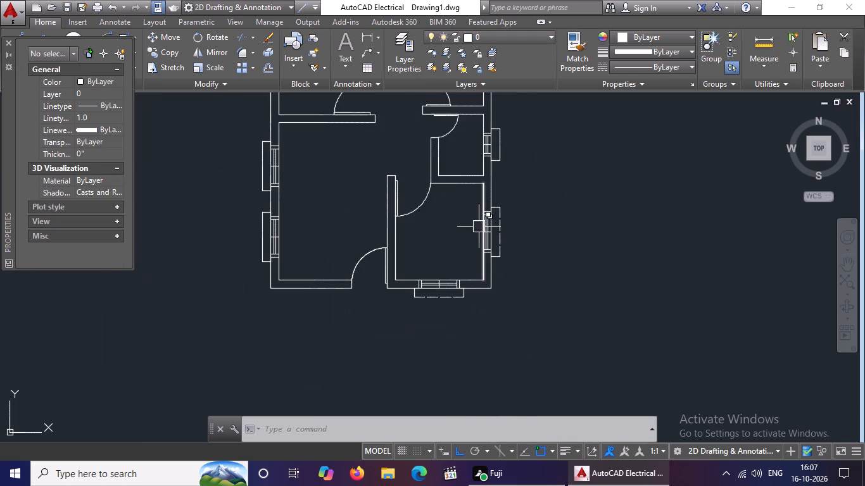
scroll(493, 109, "up", 3)
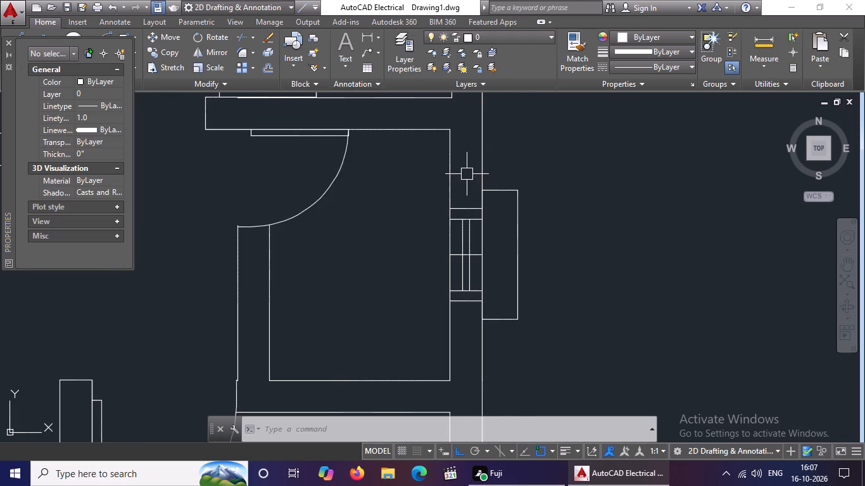
left_click_drag(474, 183, 477, 189)
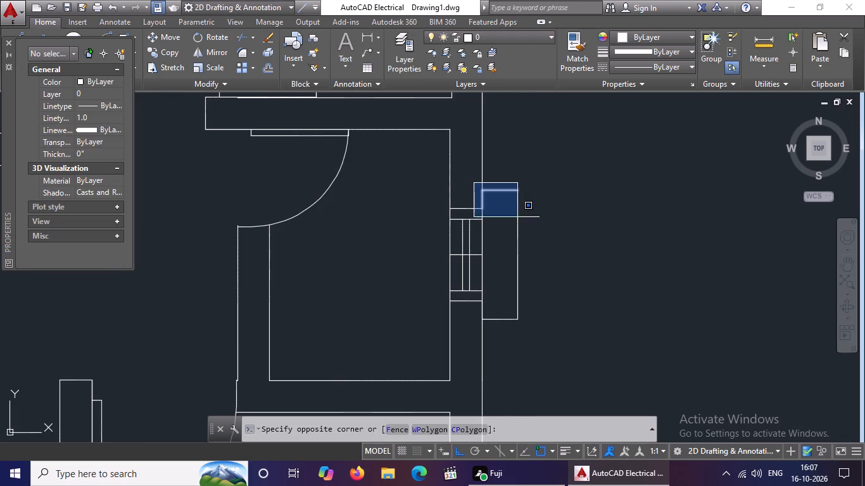
left_click(578, 336)
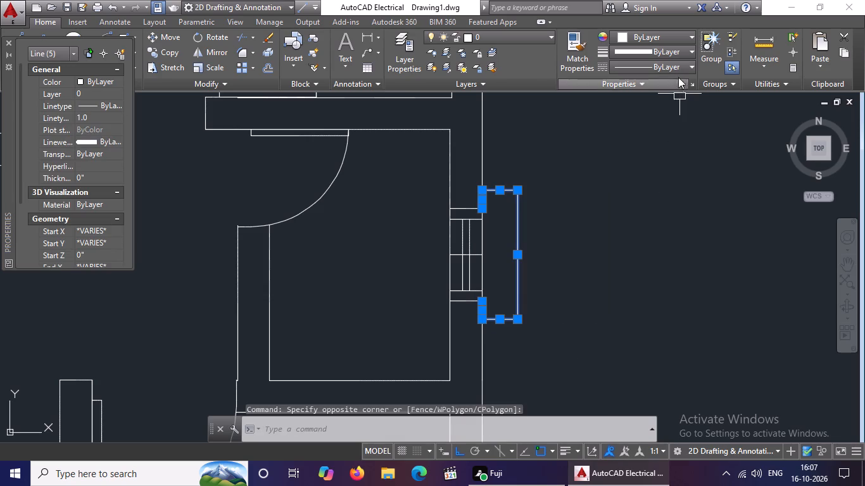
left_click(678, 68)
left_click(670, 115)
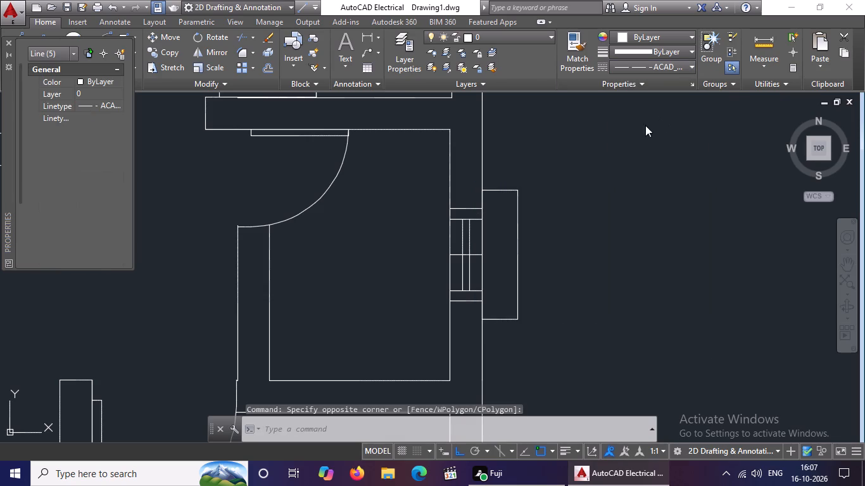
left_click(92, 116)
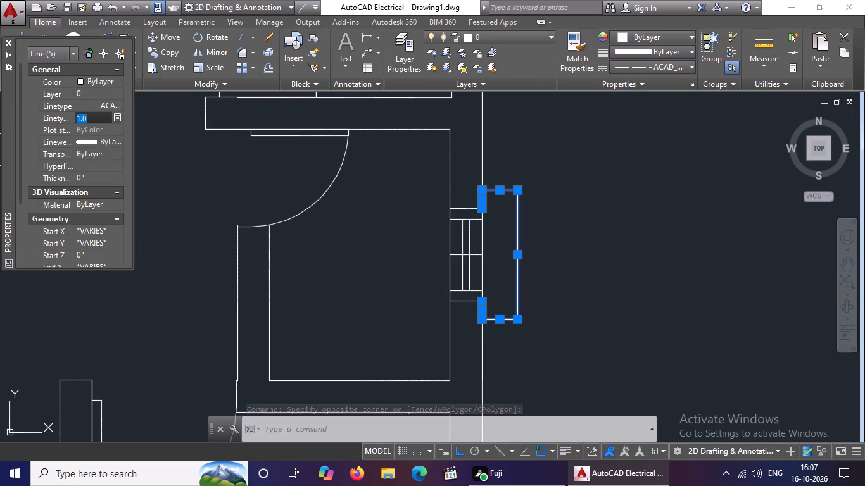
key("BackSpace")
key("BackSpace")
key("BackSpace")
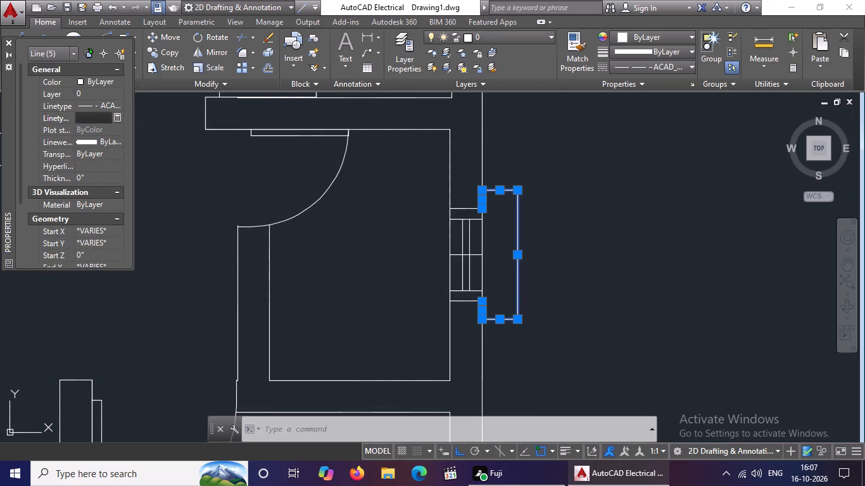
type("0.1")
key("Return")
key("Return")
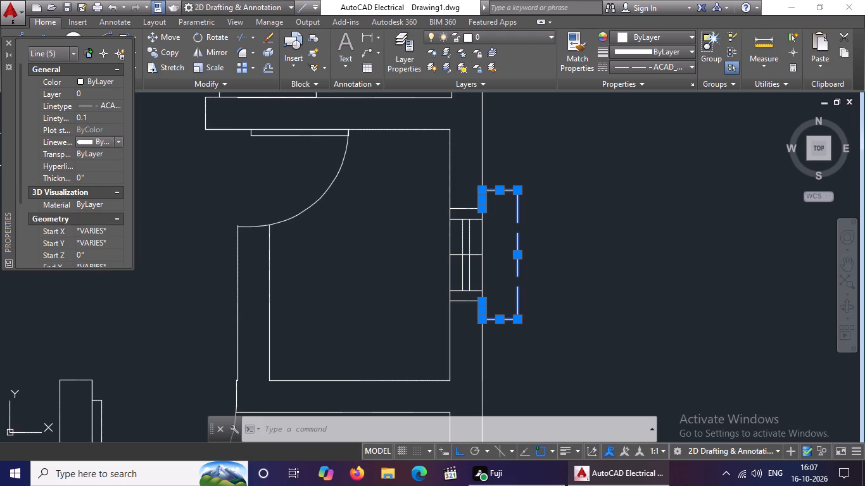
key("Escape")
Change the linetype of the projecting outline at the upper small east room's window to ACAD_ISO02W100.
scroll(444, 191, "down", 3)
scroll(460, 121, "up", 2)
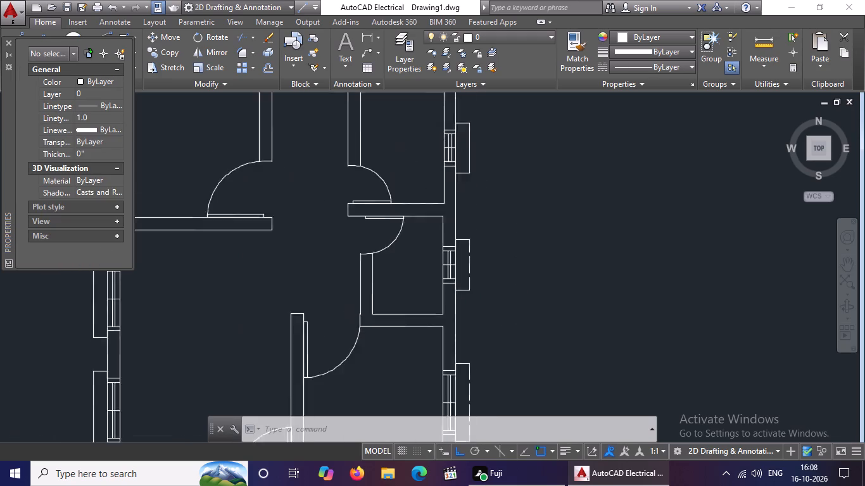
scroll(460, 121, "up", 3)
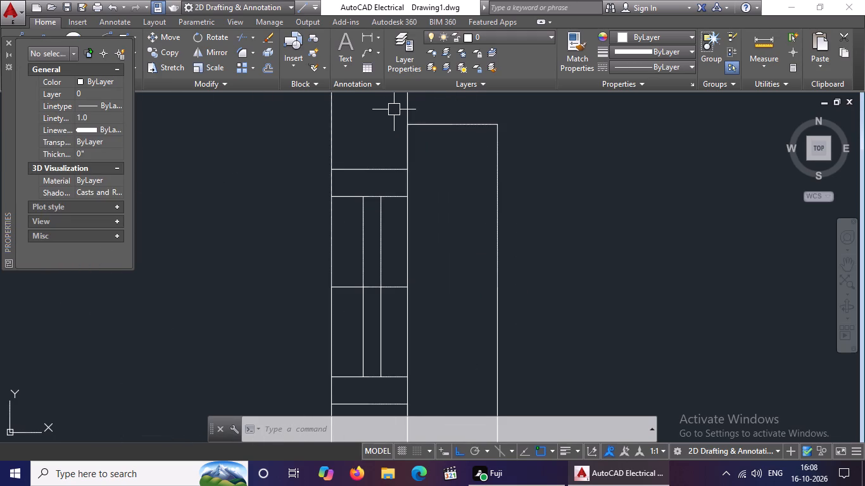
left_click(395, 108)
scroll(465, 165, "down", 4)
left_click(504, 240)
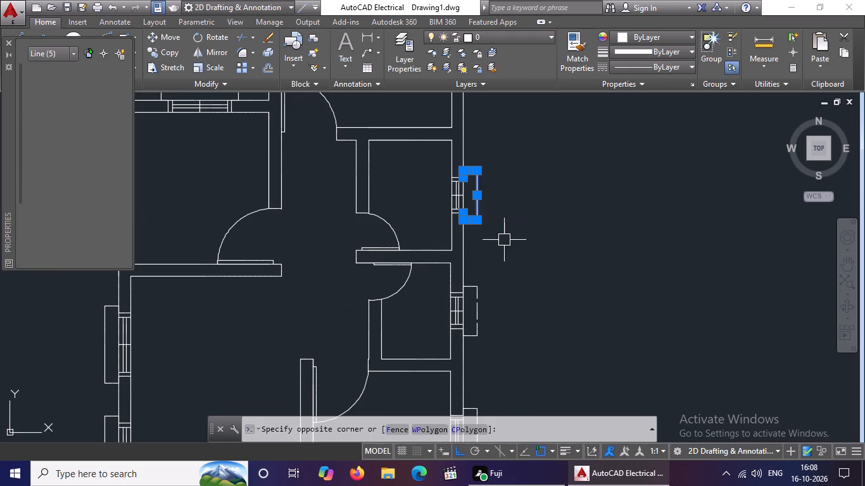
left_click(682, 63)
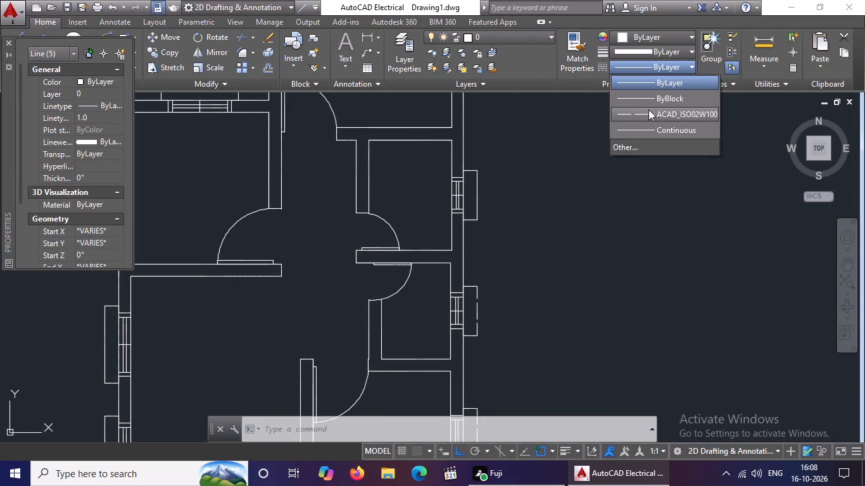
left_click(648, 109)
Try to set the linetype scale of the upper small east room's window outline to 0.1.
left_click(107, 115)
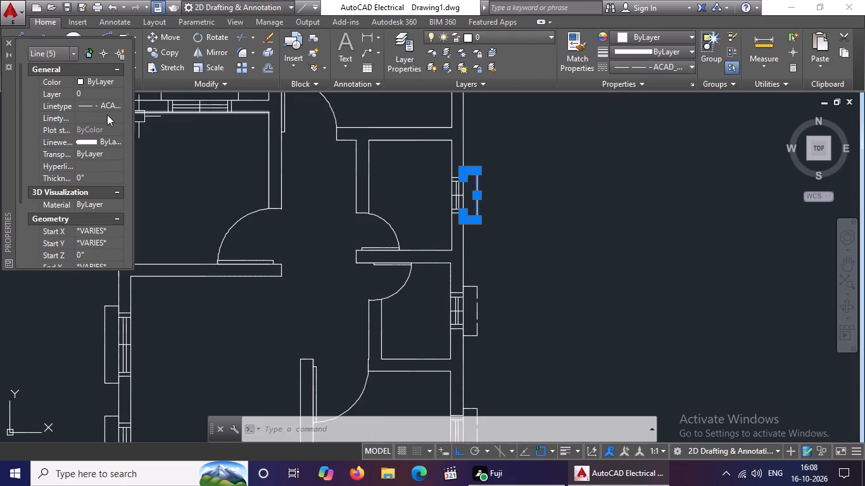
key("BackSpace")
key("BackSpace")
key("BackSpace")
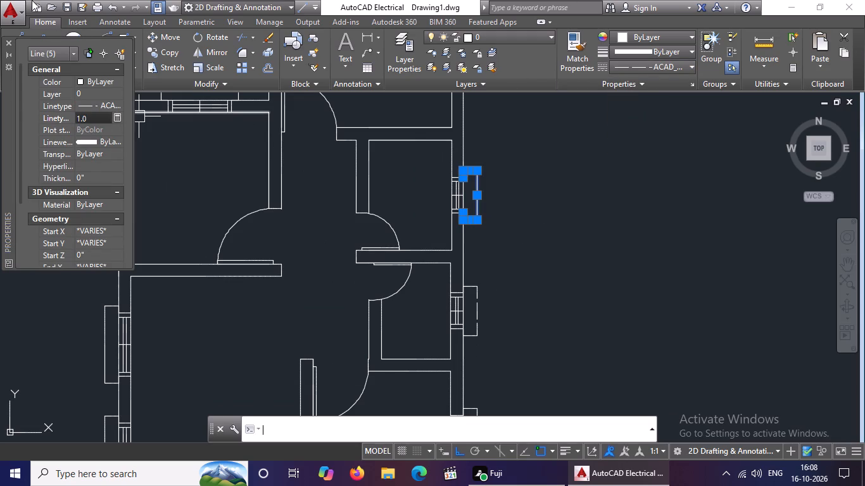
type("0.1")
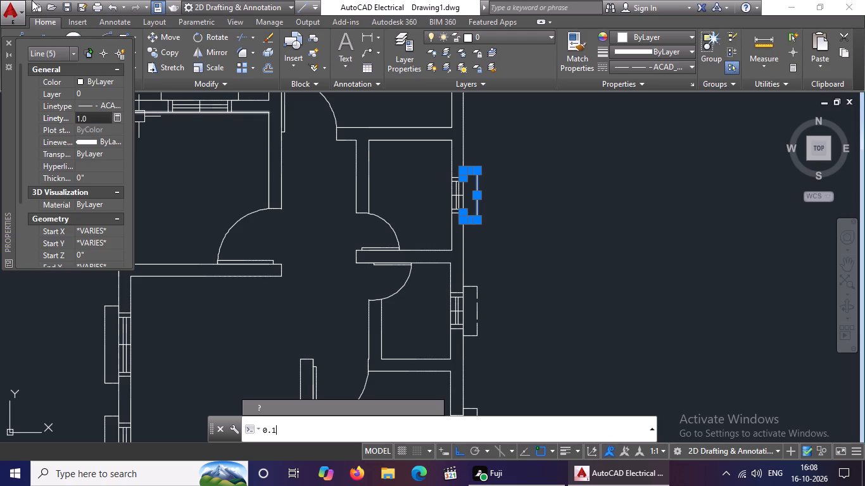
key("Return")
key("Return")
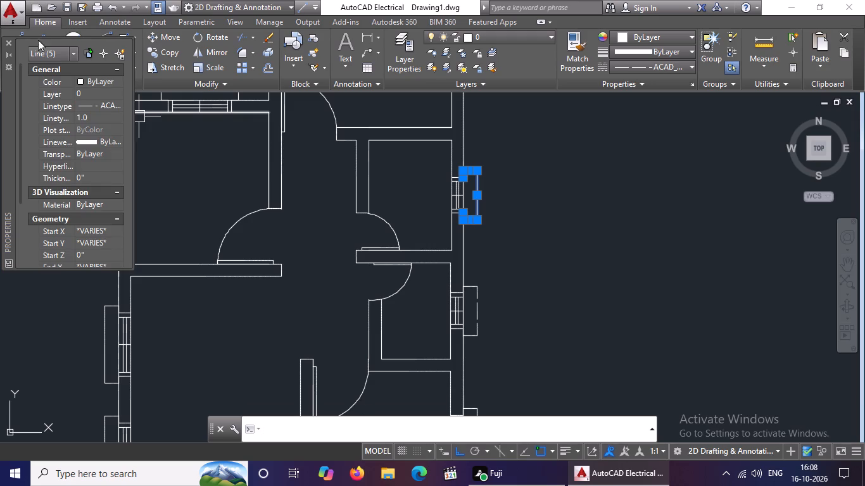
Set the linetype scale of the upper small east room's window outline to 0.1 in its properties.
double_click(107, 114)
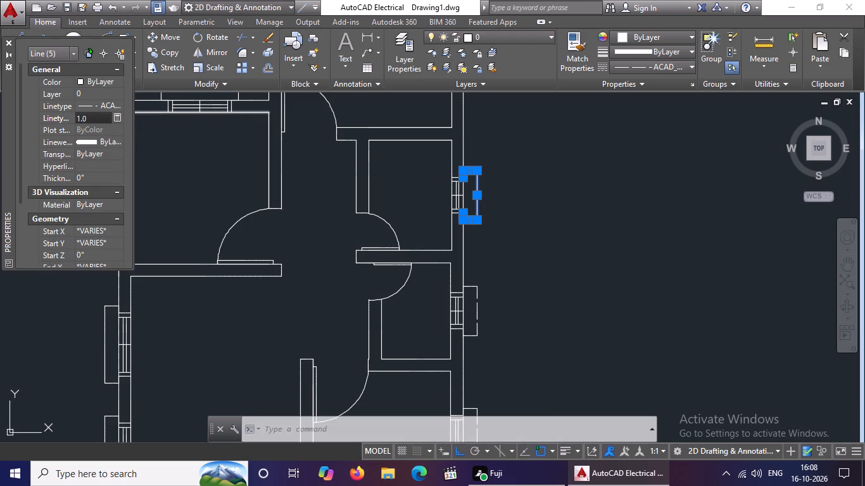
key("BackSpace")
key("BackSpace")
key("BackSpace")
type("0.1")
key("Return")
key("Return")
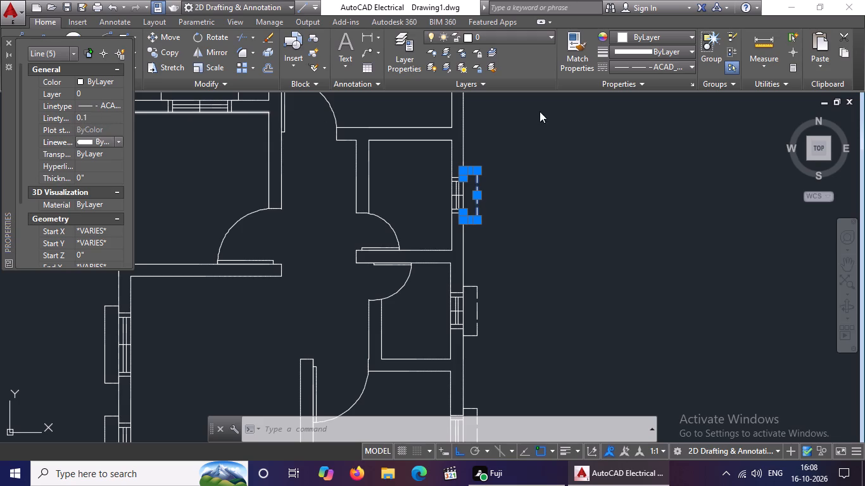
key("Escape")
Change the linetype of the projecting outline at the northernmost room's east window to ACAD_ISO02W100.
scroll(595, 168, "down", 2)
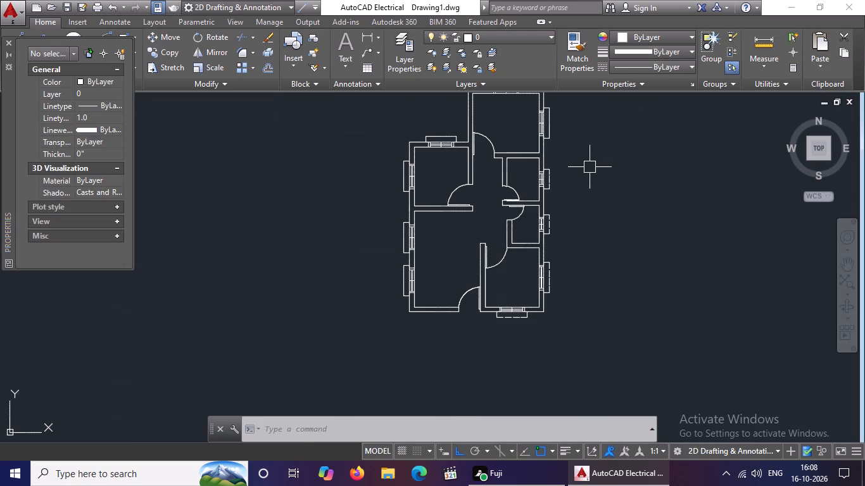
scroll(562, 111, "up", 2)
scroll(562, 120, "down", 3)
scroll(557, 104, "up", 3)
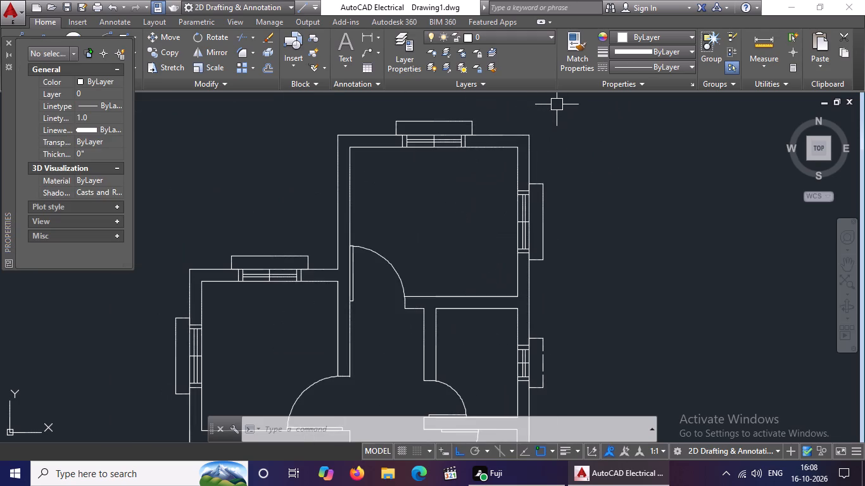
scroll(567, 131, "up", 1)
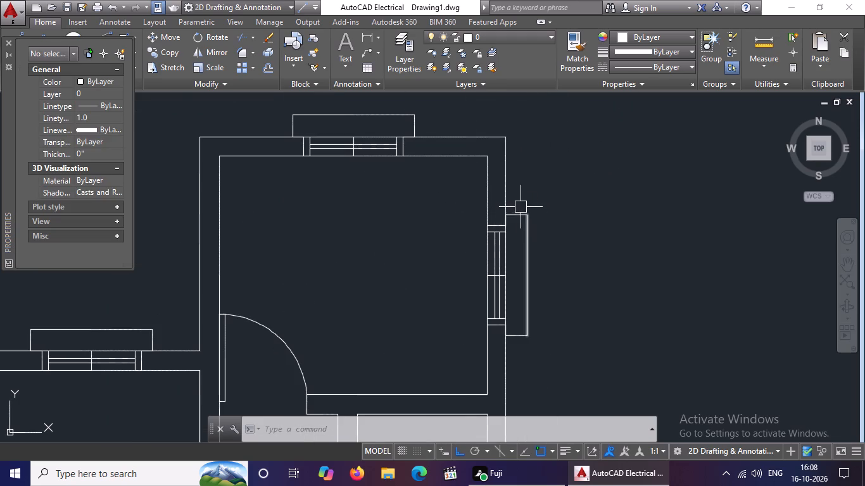
scroll(525, 205, "up", 1)
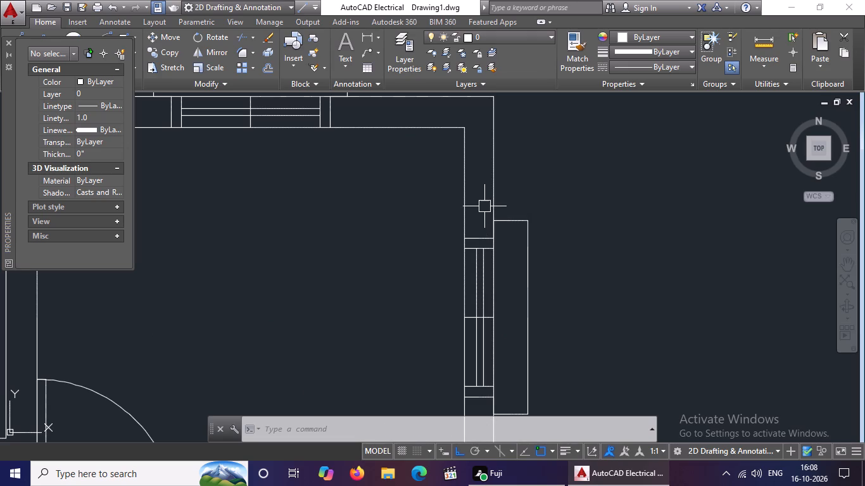
left_click(484, 206)
scroll(587, 404, "down", 2)
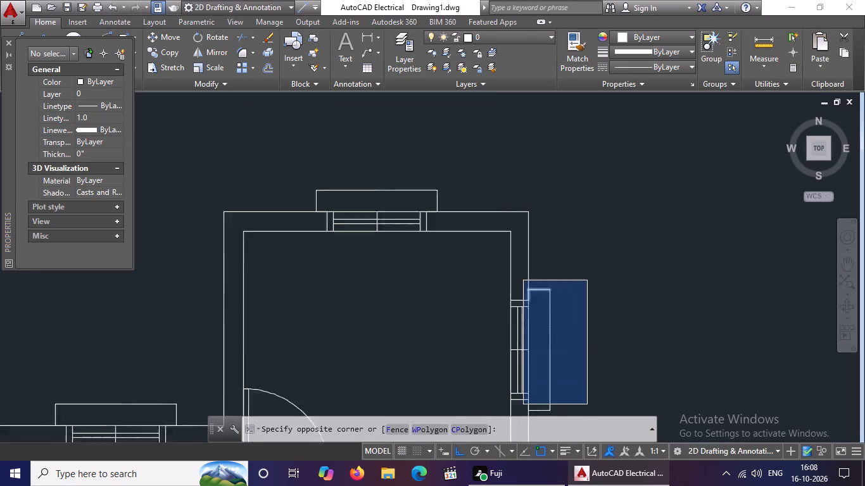
scroll(587, 404, "down", 4)
middle_click_drag(586, 406, 584, 403)
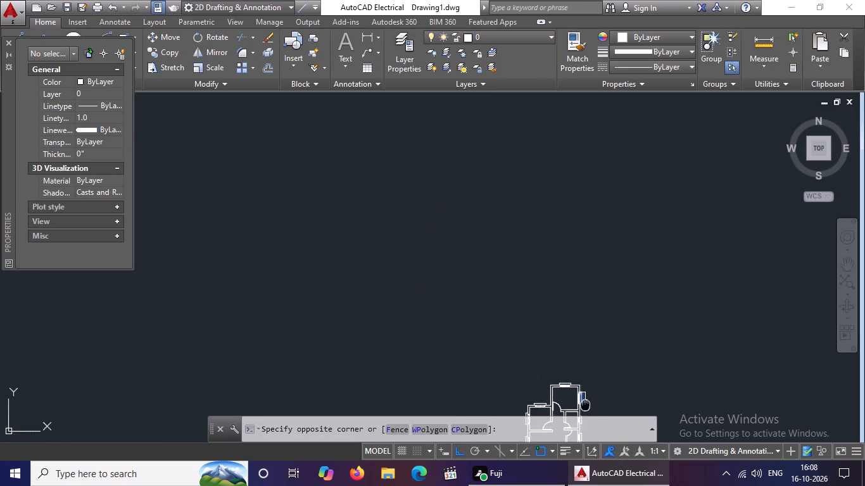
middle_click_drag(584, 403, 556, 263)
scroll(562, 266, "up", 4)
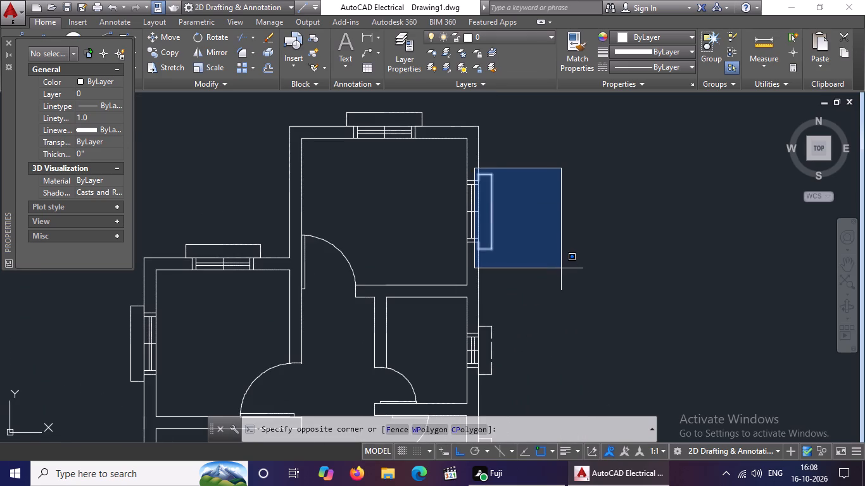
left_click(560, 269)
left_click(688, 65)
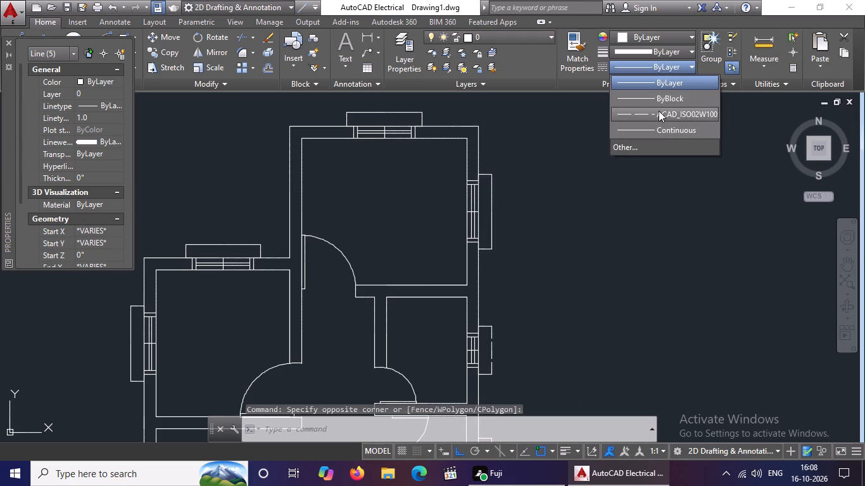
left_click(659, 111)
Set the linetype scale of the northernmost room's east window outline to 0.1.
double_click(98, 117)
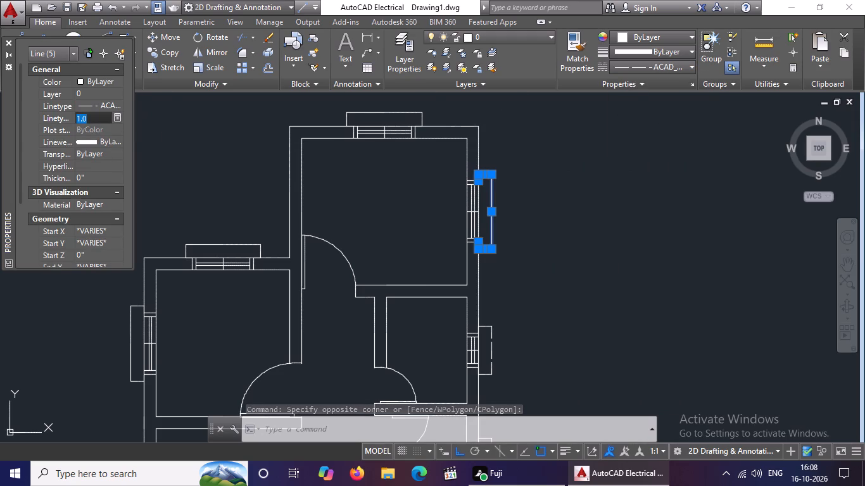
key("BackSpace")
key("BackSpace")
key("BackSpace")
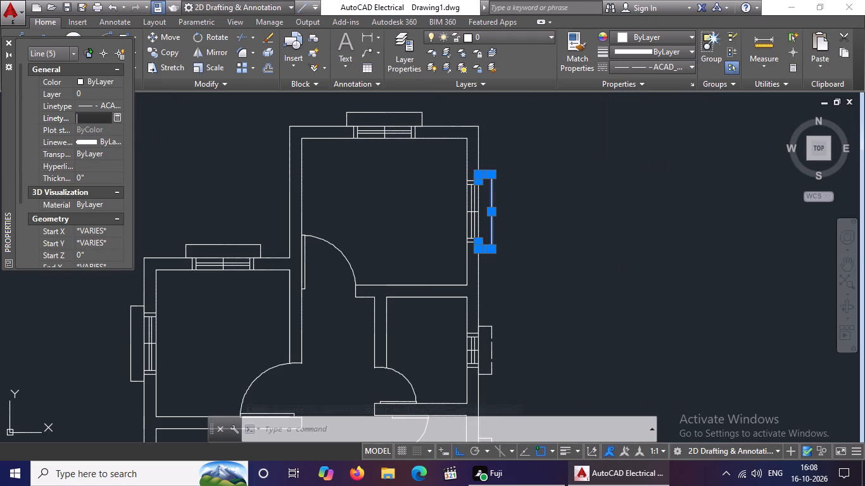
key("BackSpace")
key("BackSpace")
type("0.1")
key("Return")
key("Return")
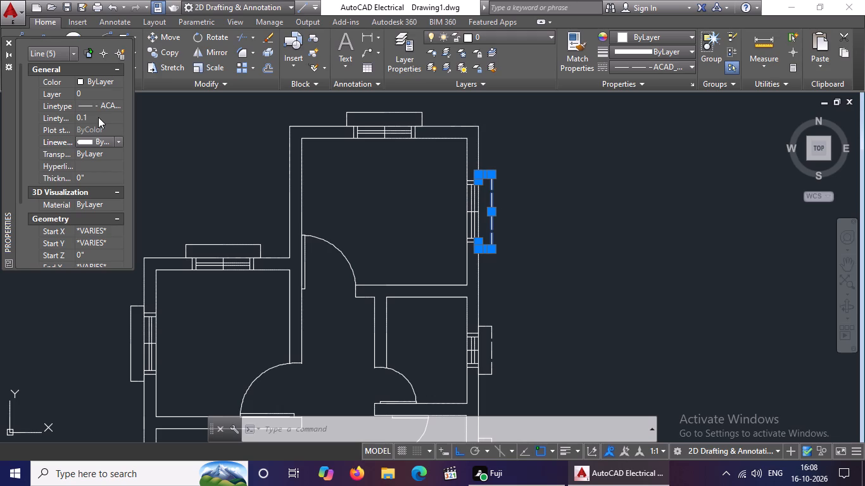
key("Escape")
key("Escape")
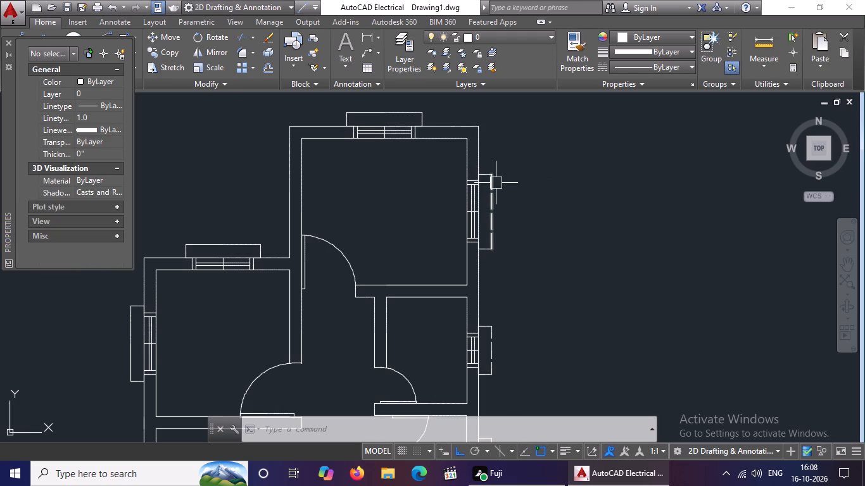
Change the linetype of the projecting outline at the northernmost room's north window to ACAD_ISO02W100.
scroll(383, 110, "down", 1)
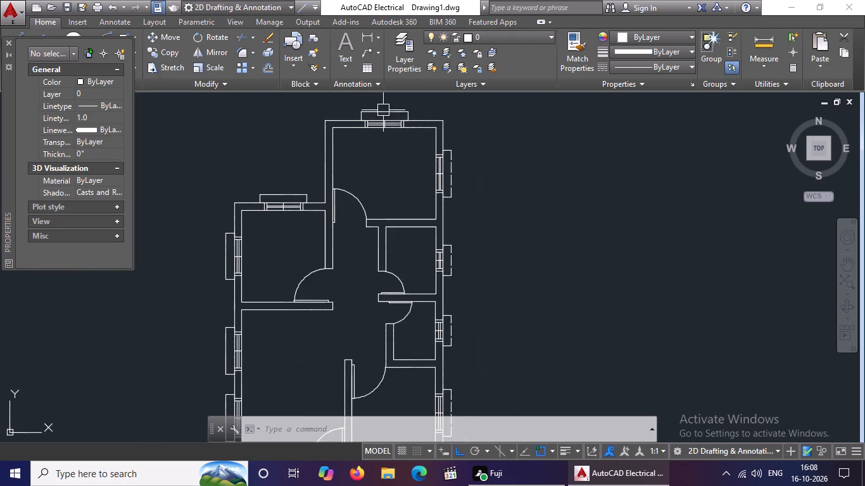
middle_click_drag(383, 130, 383, 185)
scroll(383, 137, "up", 2)
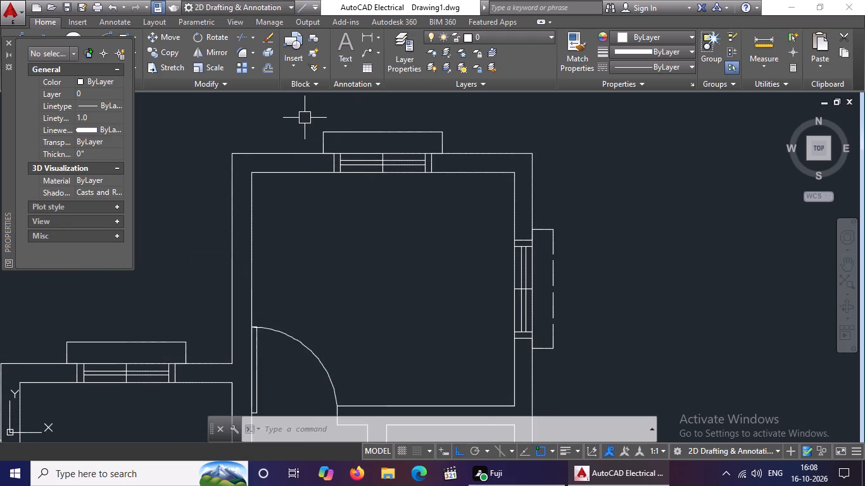
left_click(304, 116)
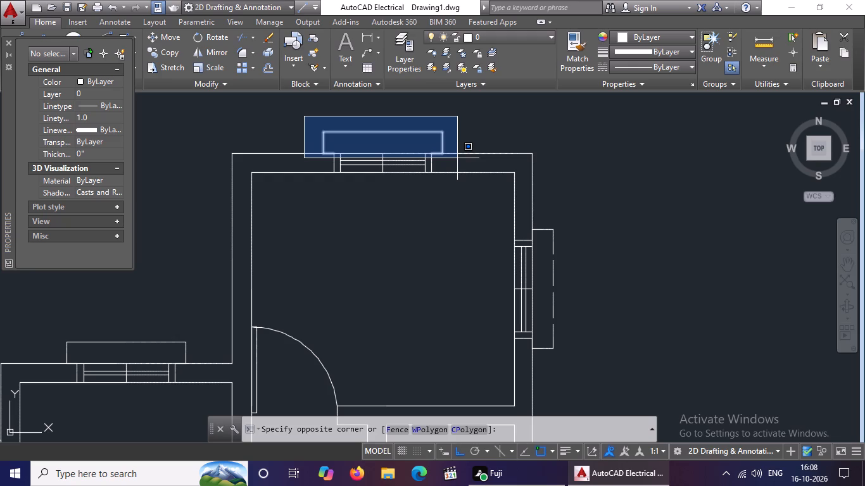
left_click(458, 158)
left_click(674, 63)
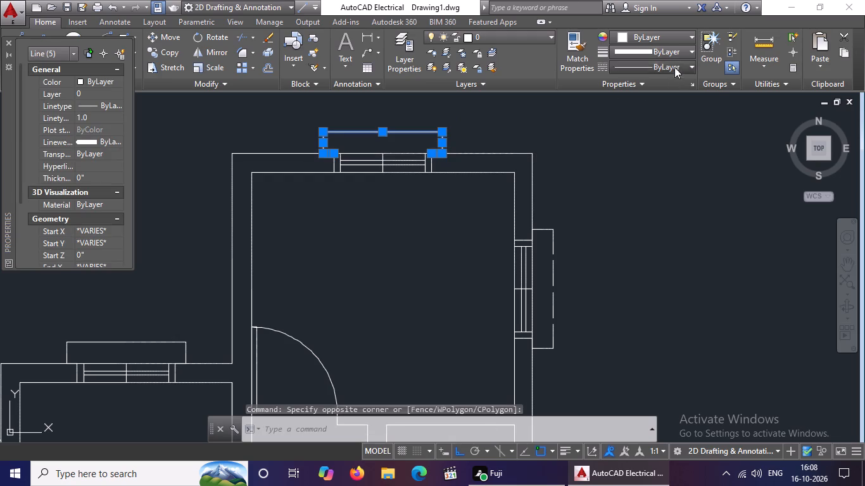
left_click(644, 109)
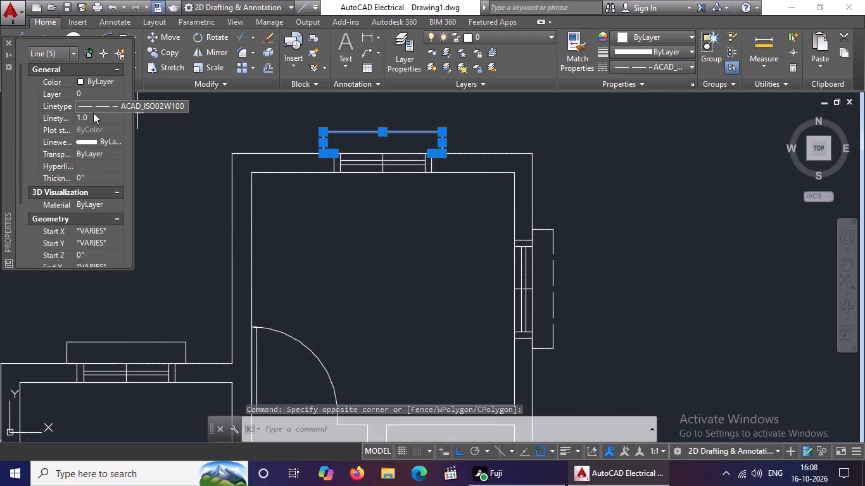
Set the linetype scale of the northernmost room's north window outline to 0.1.
double_click(96, 117)
key("BackSpace")
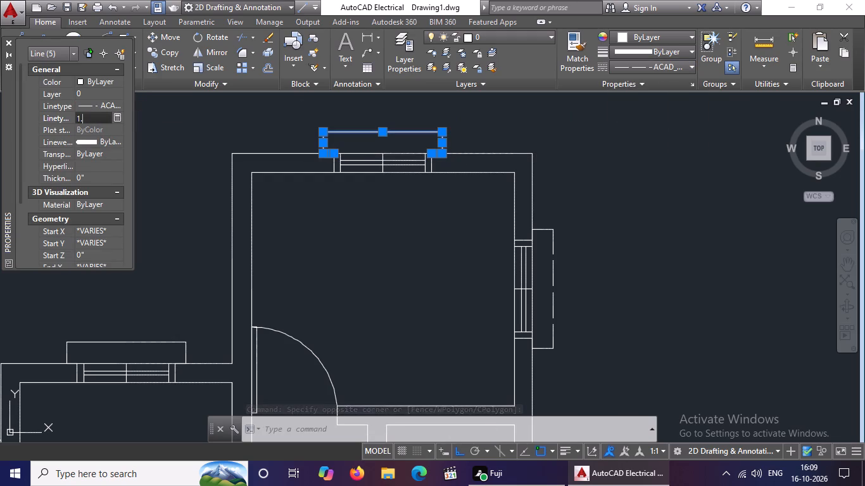
key("BackSpace")
key("BackSpace")
key("BackSpace")
type("0.1")
key("Return")
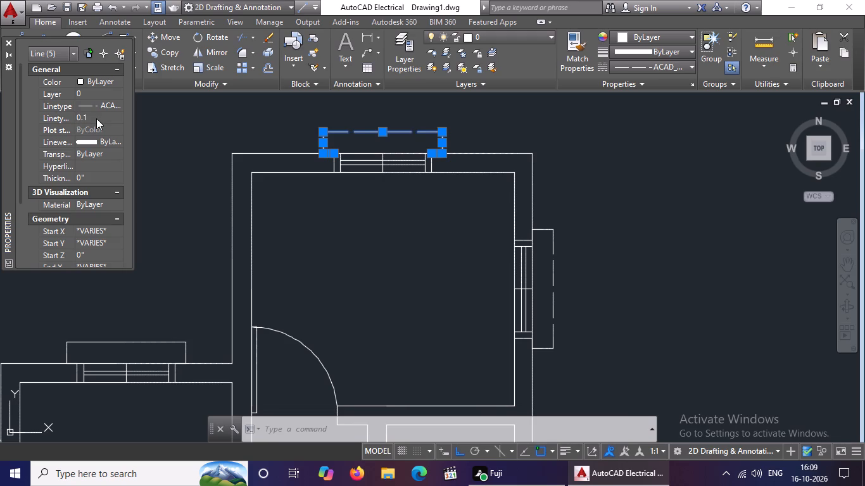
key("Escape")
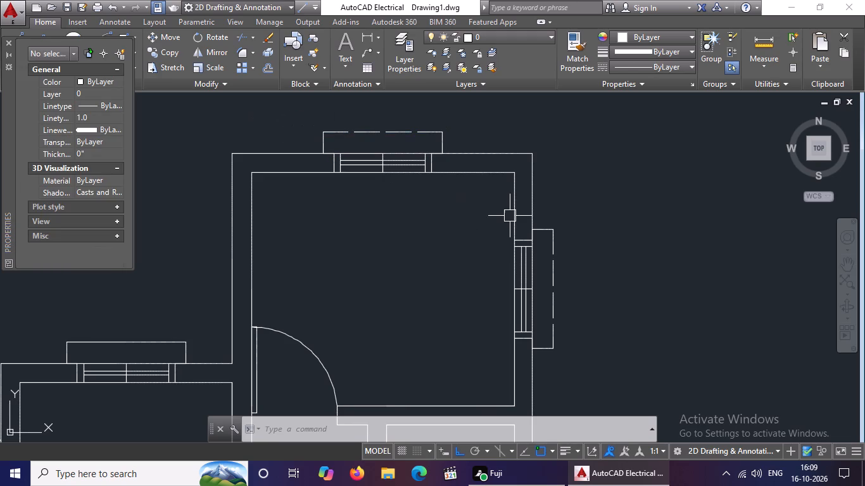
Change the linetype of the projecting outline at the upper west room's north window to ACAD_ISO02W100.
scroll(464, 233, "down", 1)
middle_click_drag(455, 234, 574, 184)
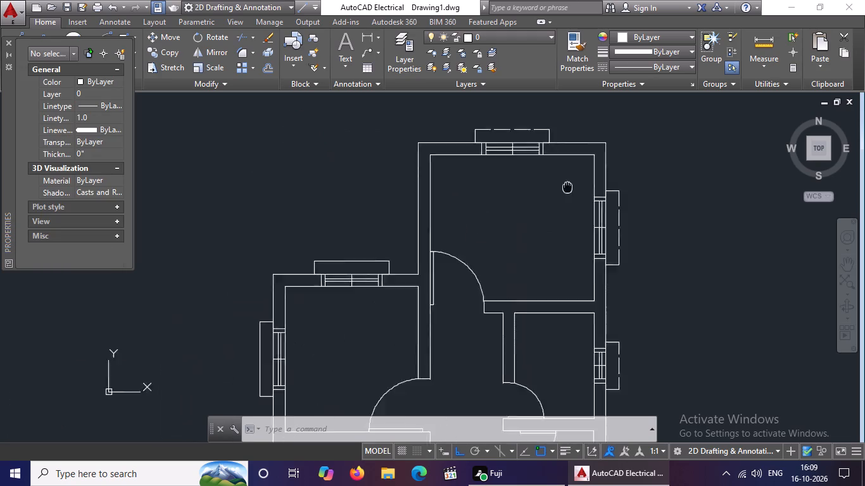
middle_click_drag(574, 184, 605, 172)
scroll(477, 251, "up", 1)
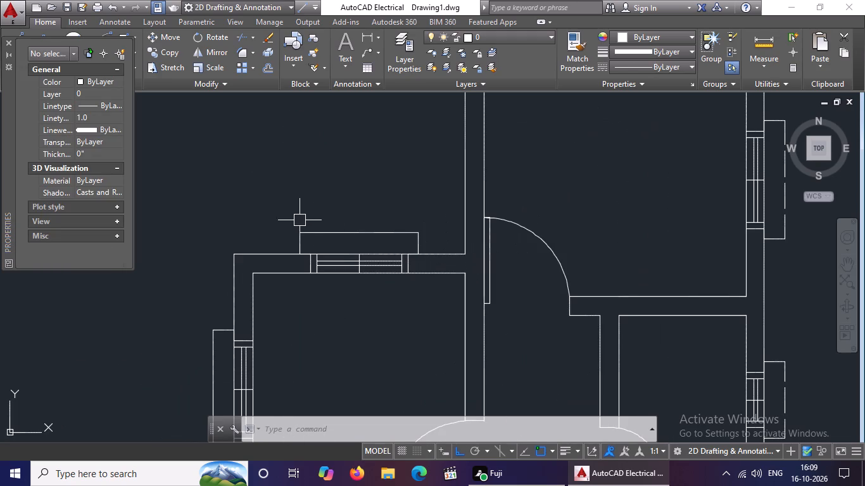
left_click(286, 213)
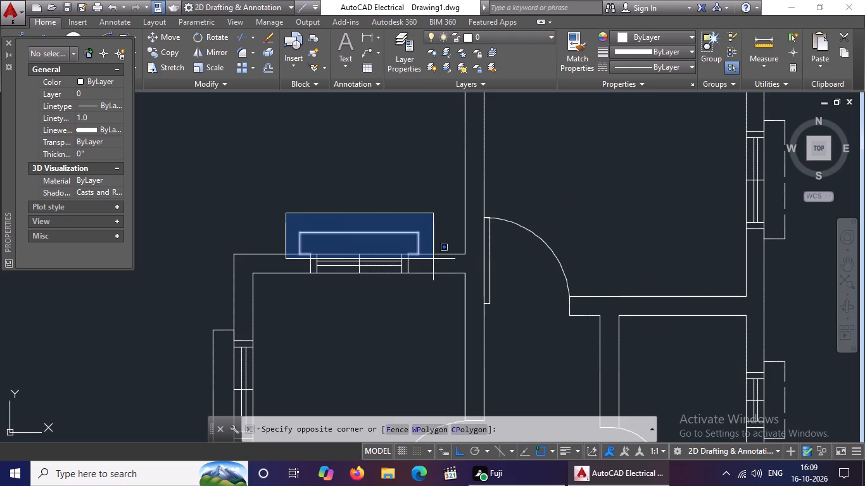
left_click(436, 259)
left_click(648, 68)
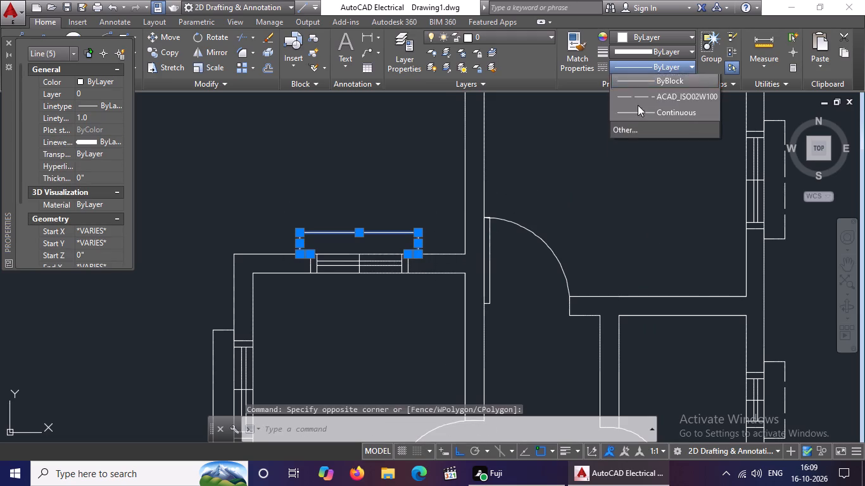
left_click(643, 115)
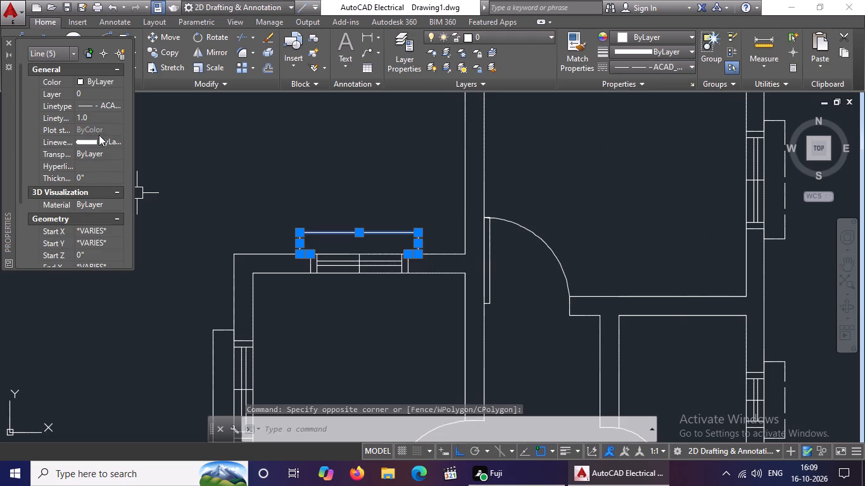
Set the linetype scale of the upper west room's north window outline to 0.1.
double_click(103, 115)
key("BackSpace")
key("BackSpace")
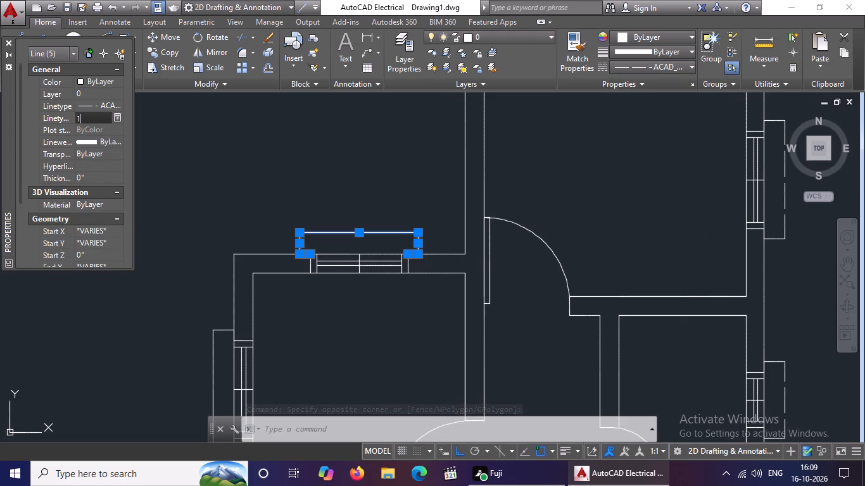
key("BackSpace")
key("BackSpace")
key("BackSpace")
type("0.1")
key("Return")
key("Return")
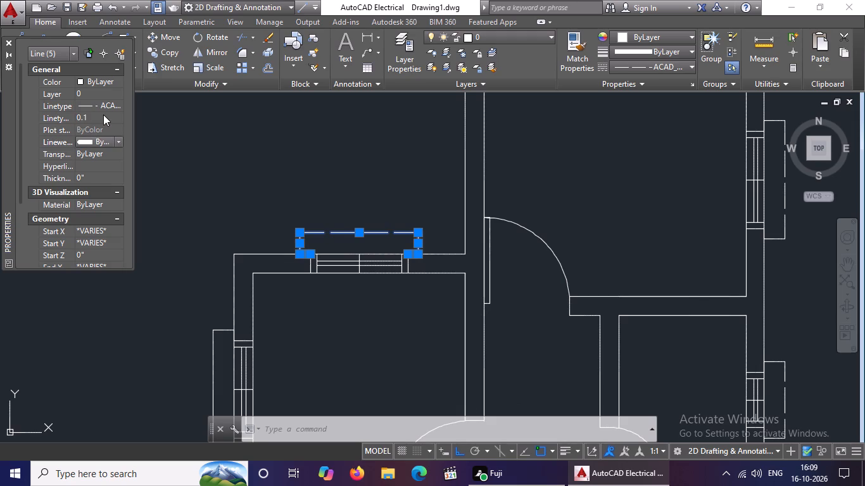
key("Escape")
key("Escape")
Change the linetype of the projecting outline at the upper west room's west window to ACAD_ISO02W100.
scroll(359, 221, "down", 3)
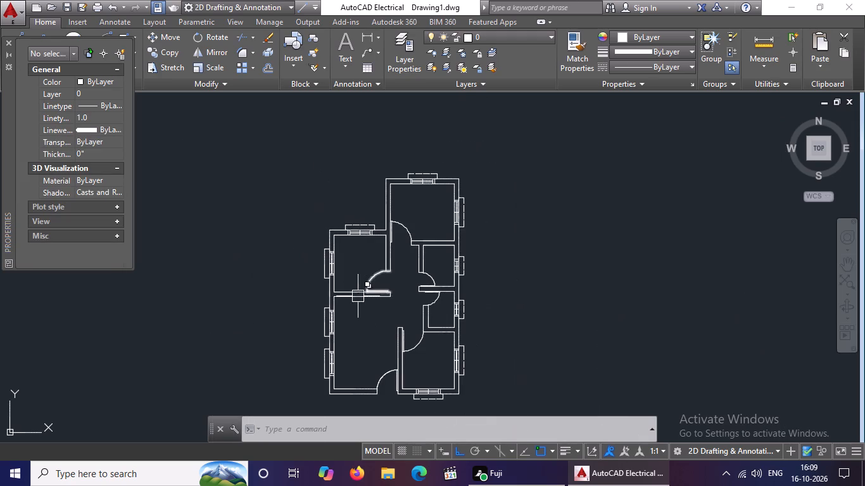
scroll(343, 289, "up", 2)
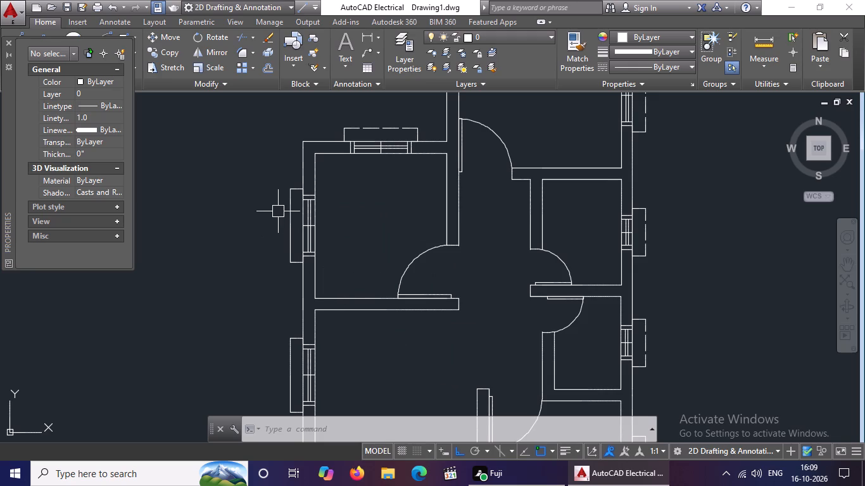
scroll(282, 202, "up", 2)
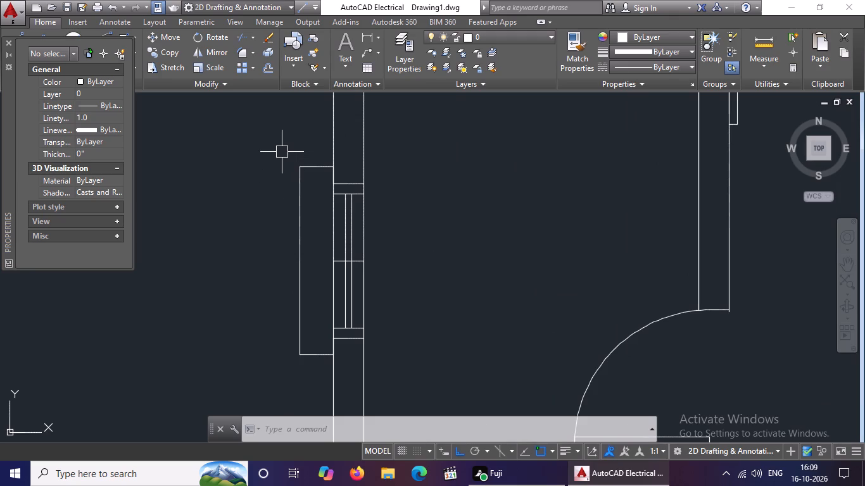
left_click(280, 150)
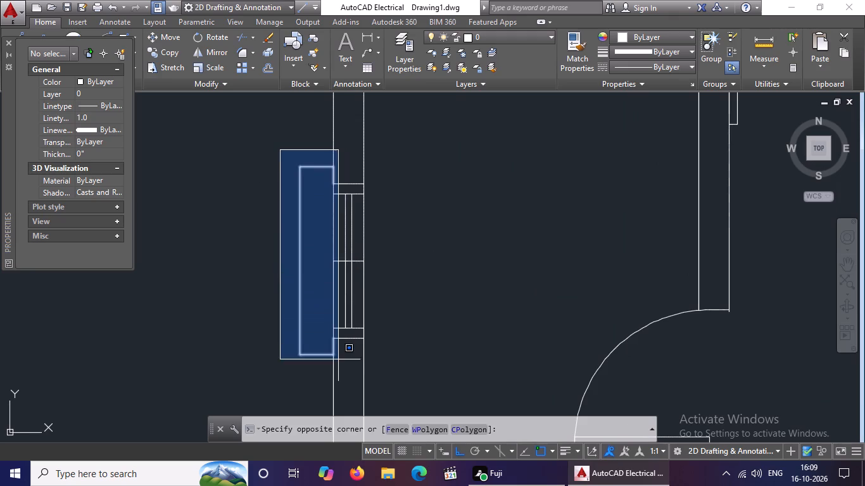
left_click(340, 373)
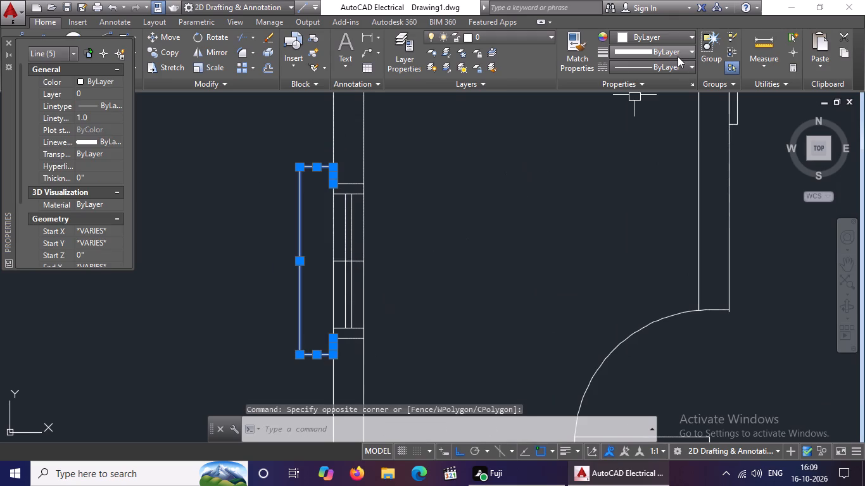
left_click(675, 65)
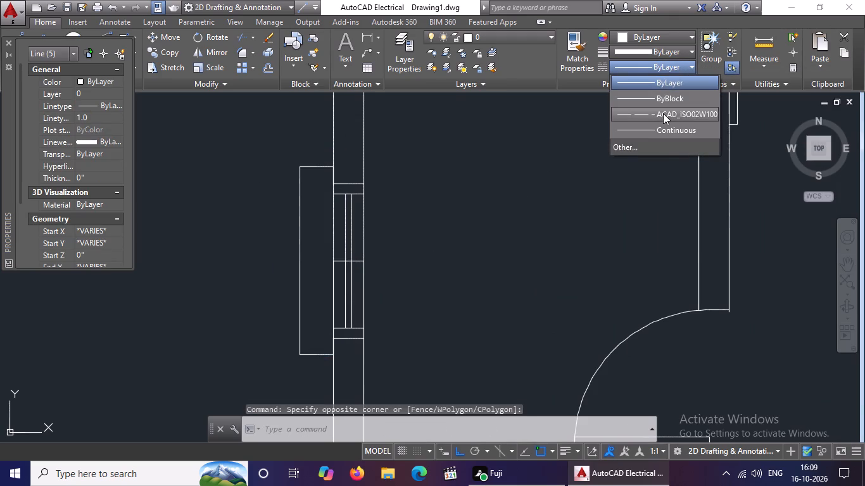
left_click(663, 113)
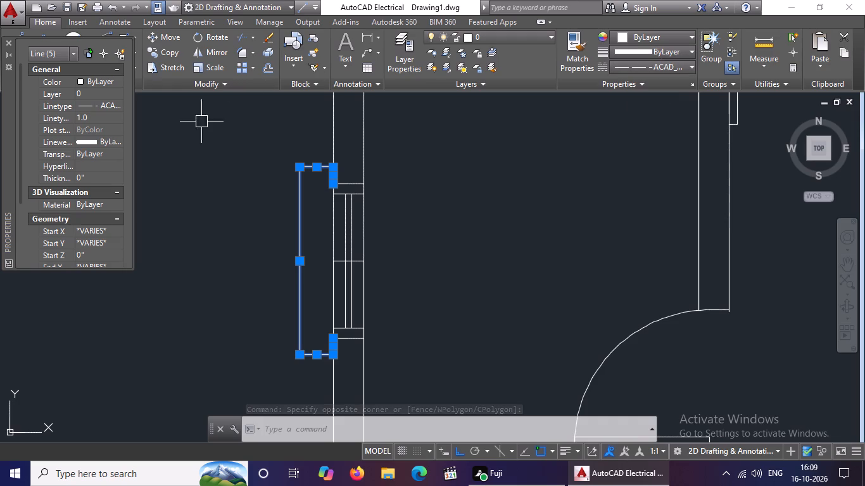
Set the linetype scale of the upper west room's west window outline to 0.1.
double_click(104, 116)
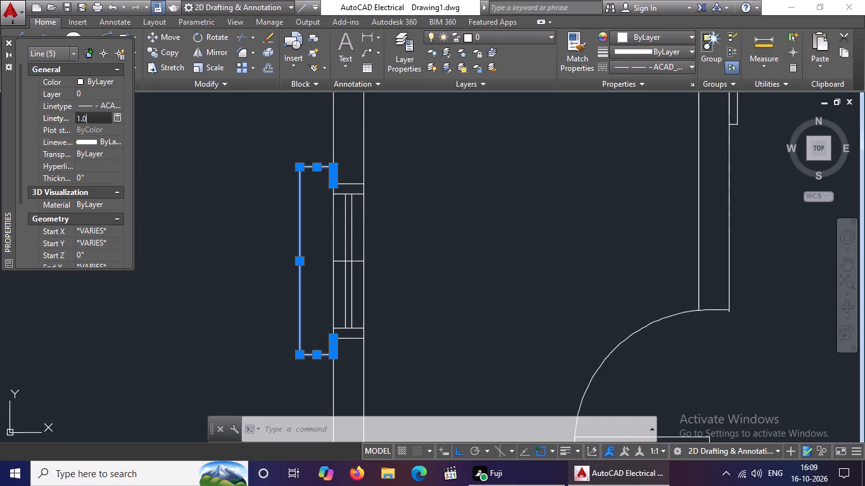
key("BackSpace")
key("BackSpace")
key("BackSpace")
key("BackSpace")
key("BackSpace")
type("0.1")
key("Return")
key("Return")
key("Escape")
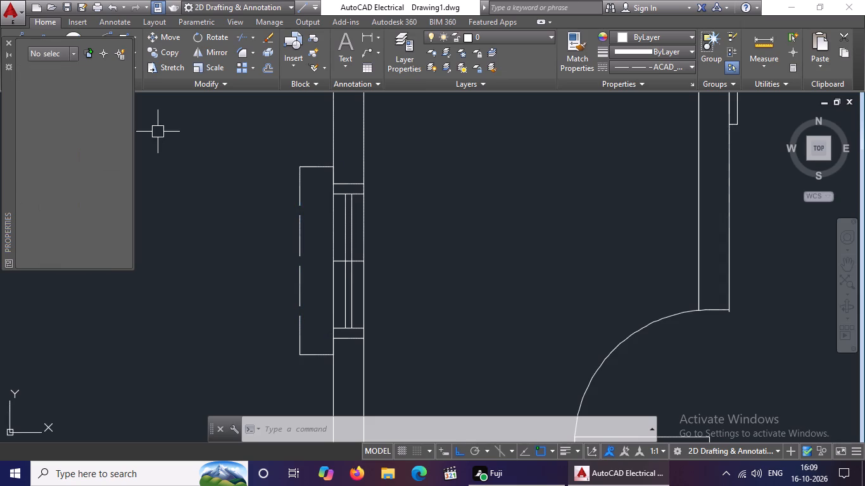
Change the linetype of the projecting outline at the southwest room's northern west window to ACAD_ISO02W100.
scroll(277, 204, "down", 3)
scroll(302, 330, "up", 1)
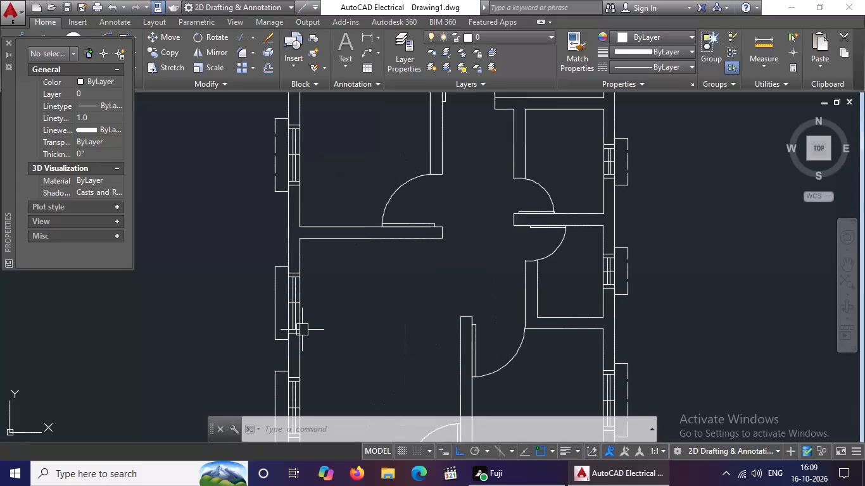
scroll(320, 326, "down", 1)
middle_click_drag(320, 325, 381, 171)
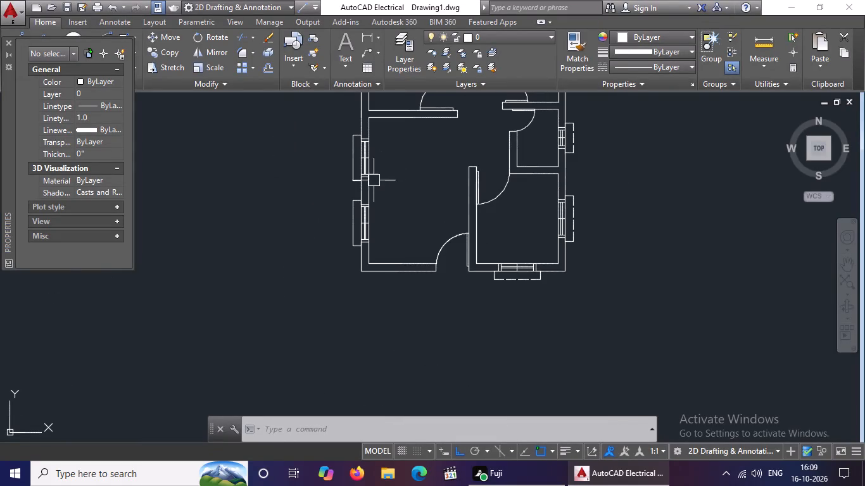
scroll(346, 131, "up", 1)
left_click(339, 127)
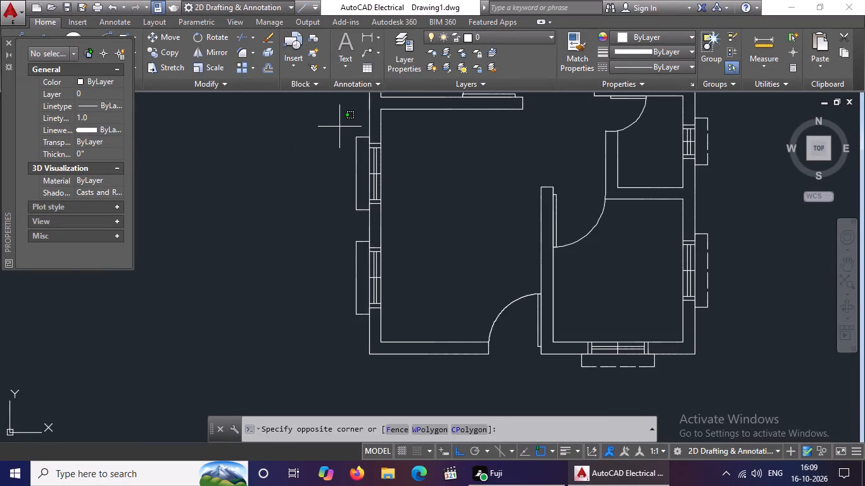
left_click(373, 223)
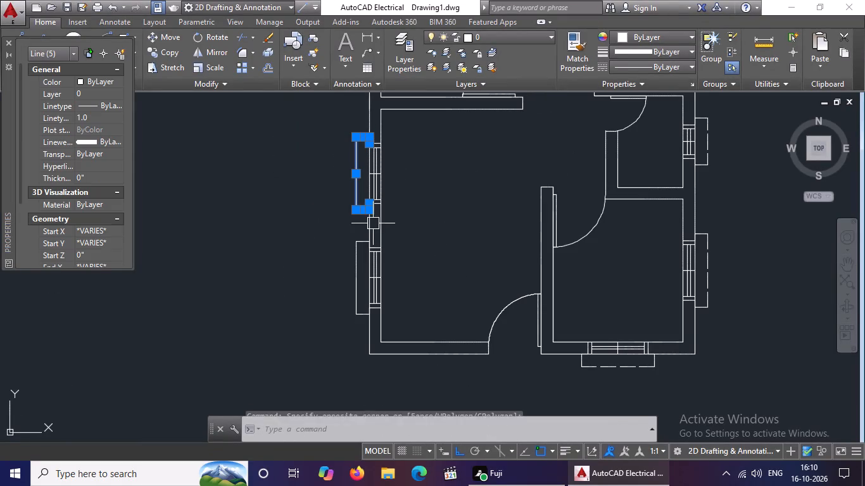
left_click(671, 63)
left_click(647, 109)
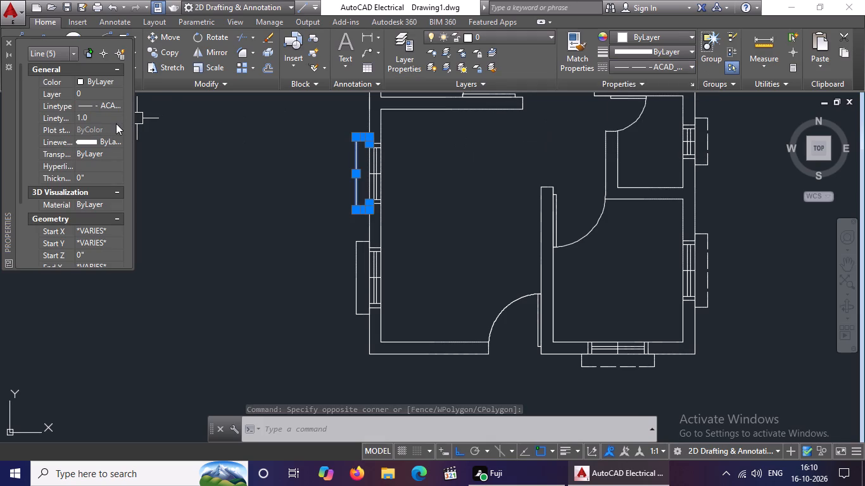
Set the linetype scale of the southwest room's northern west window outline to 0.1.
left_click(99, 117)
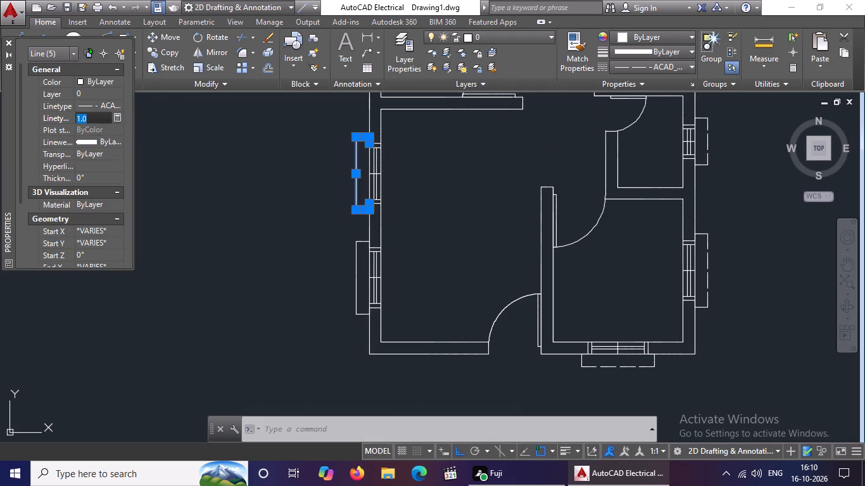
key("BackSpace")
key("BackSpace")
key("BackSpace")
type("0.1")
key("Return")
key("Return")
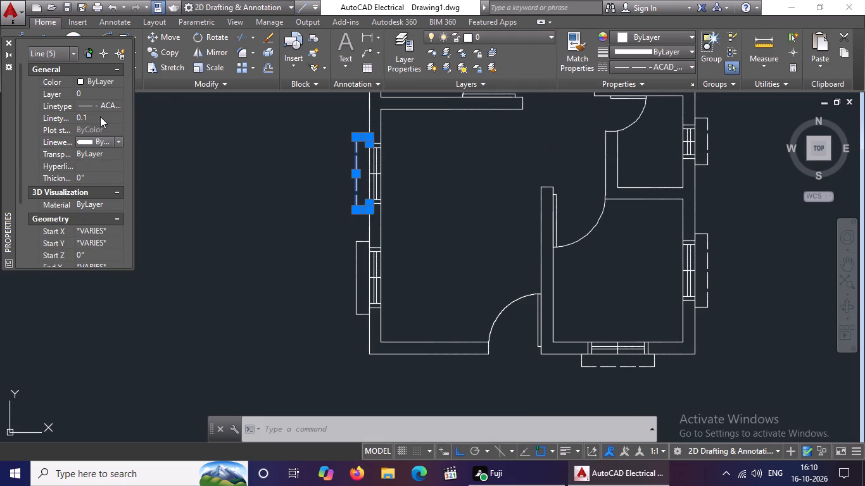
key("Escape")
key("Escape")
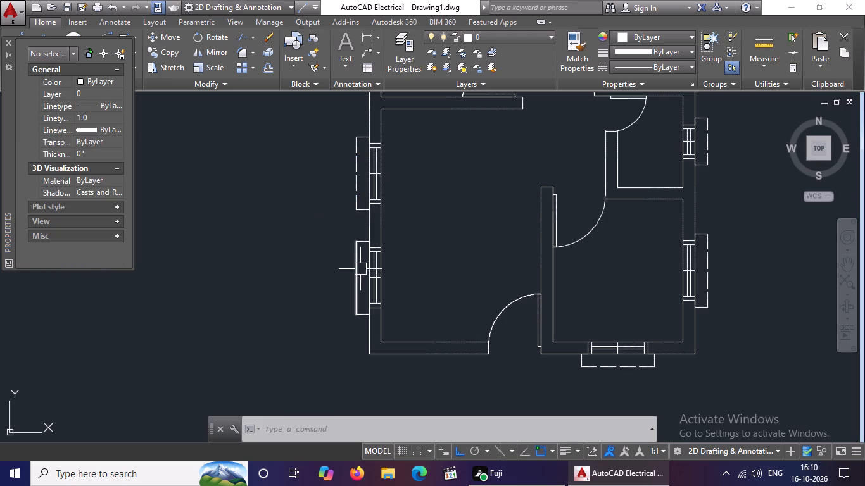
Change the linetype of the projecting outline at the southwest room's southern west window to ACAD_ISO02W100.
scroll(356, 244, "up", 1)
left_click(330, 228)
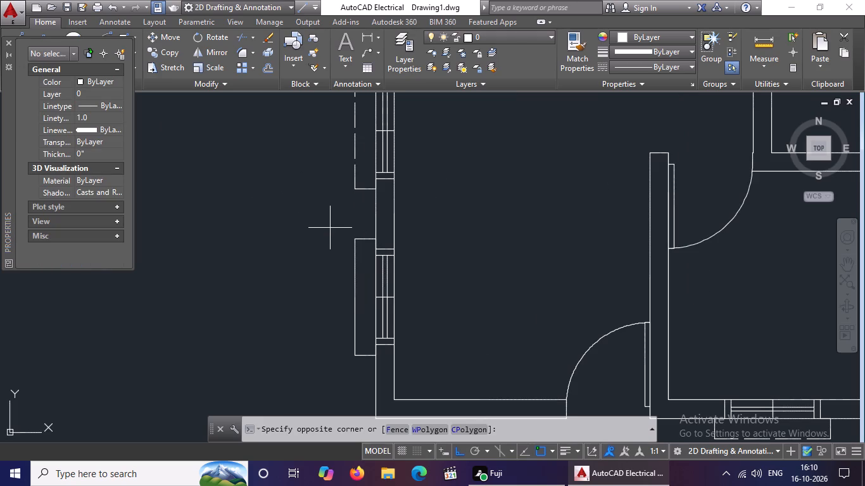
left_click(381, 368)
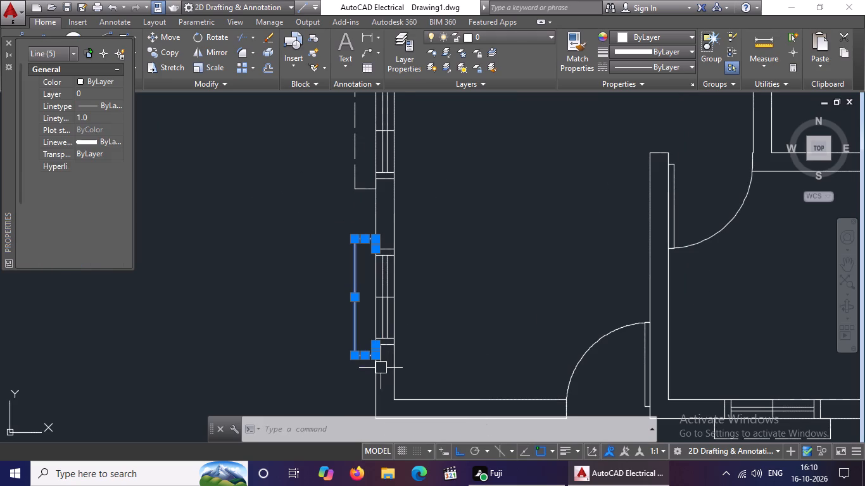
left_click(668, 63)
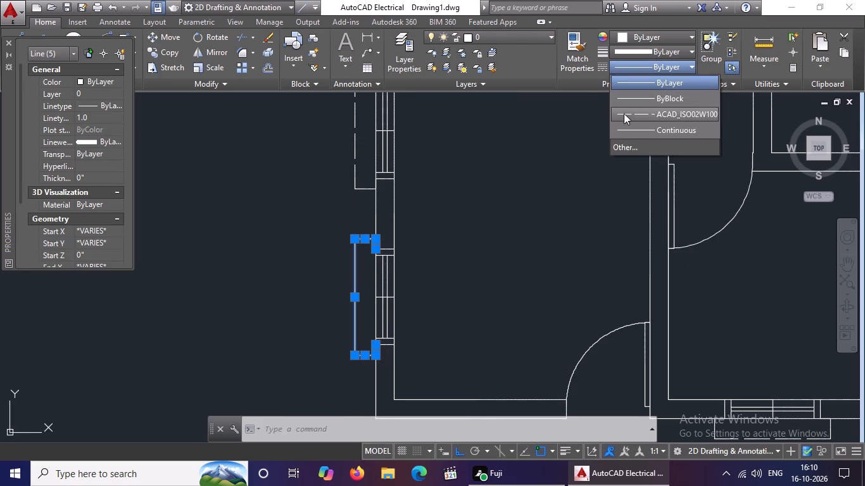
left_click(626, 112)
Set the linetype scale of the southwest room's southern west window outline to 0.1.
double_click(101, 113)
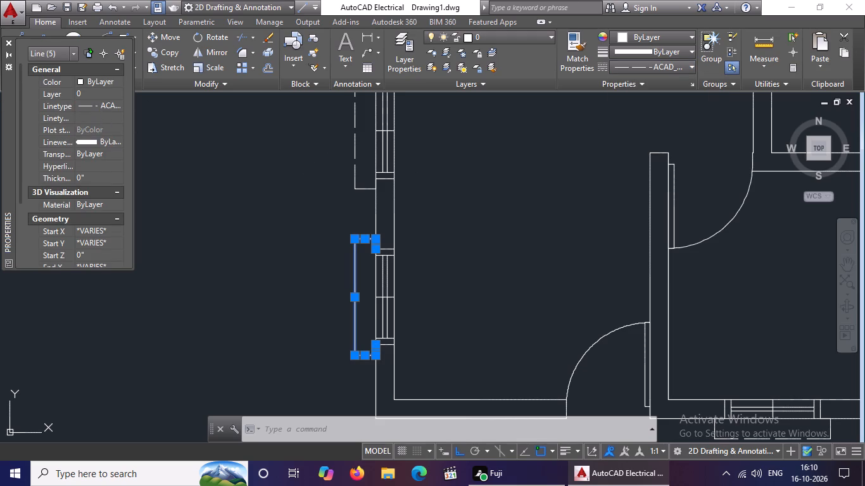
key("BackSpace")
key("BackSpace")
key("BackSpace")
key("BackSpace")
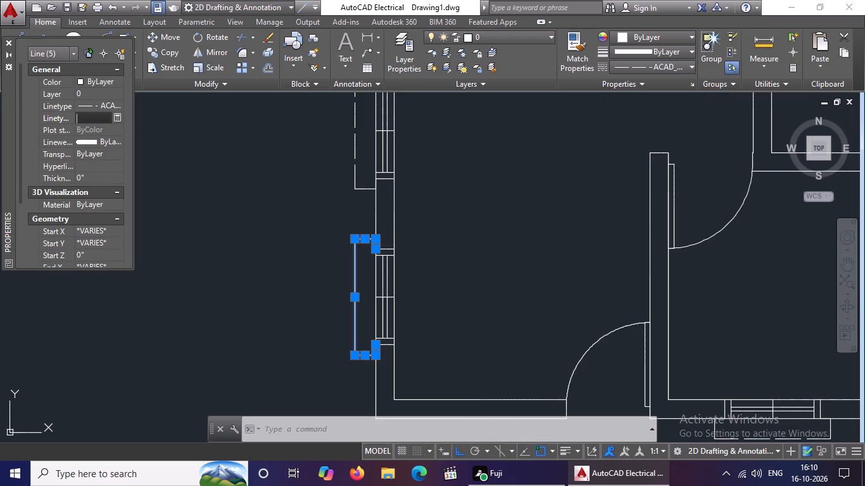
type("0.1")
key("Return")
key("Return")
key("Escape")
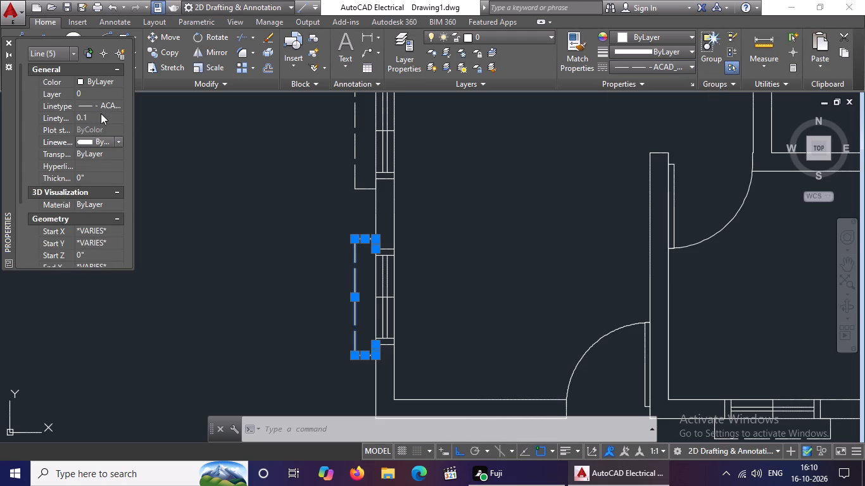
key("Escape")
Copy the window in the upper west room's north wall to the midpoint of the southwest room's south wall.
scroll(300, 235, "down", 3)
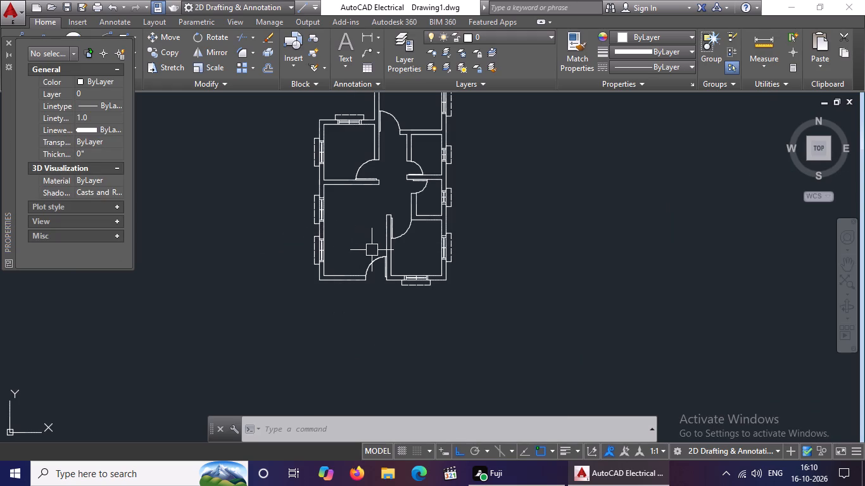
middle_click_drag(372, 250, 378, 282)
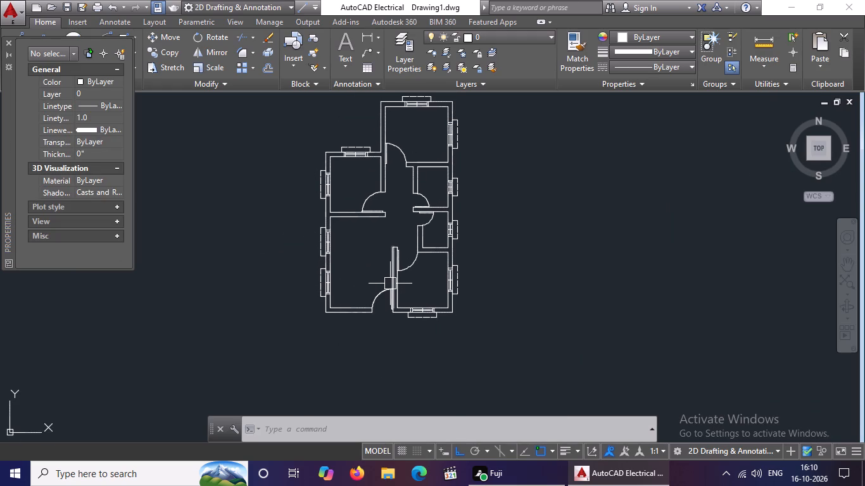
scroll(355, 160, "up", 1)
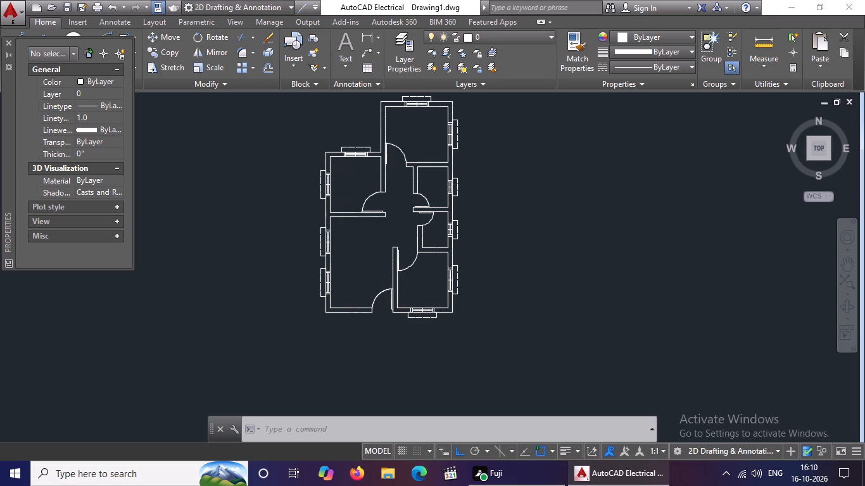
scroll(355, 160, "up", 3)
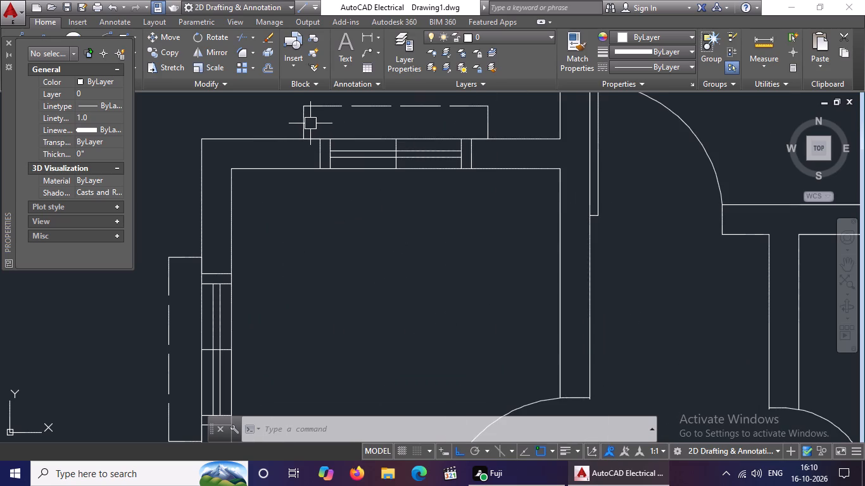
left_click(312, 124)
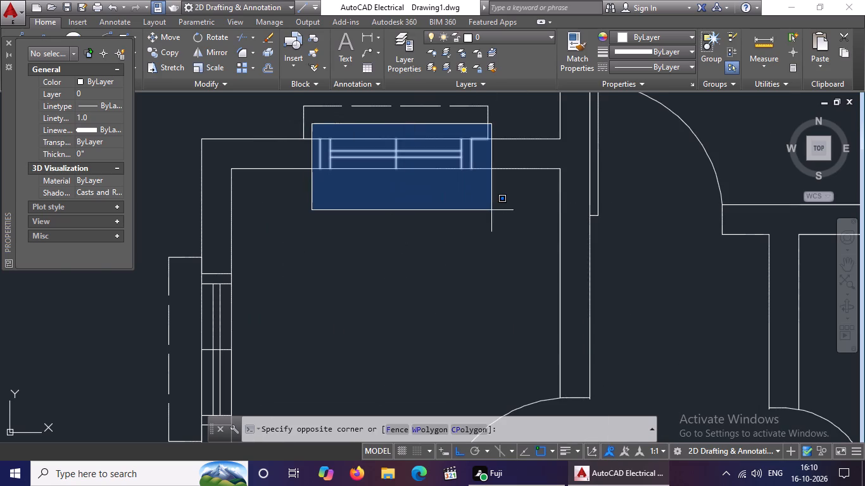
left_click(491, 210)
left_click(177, 53)
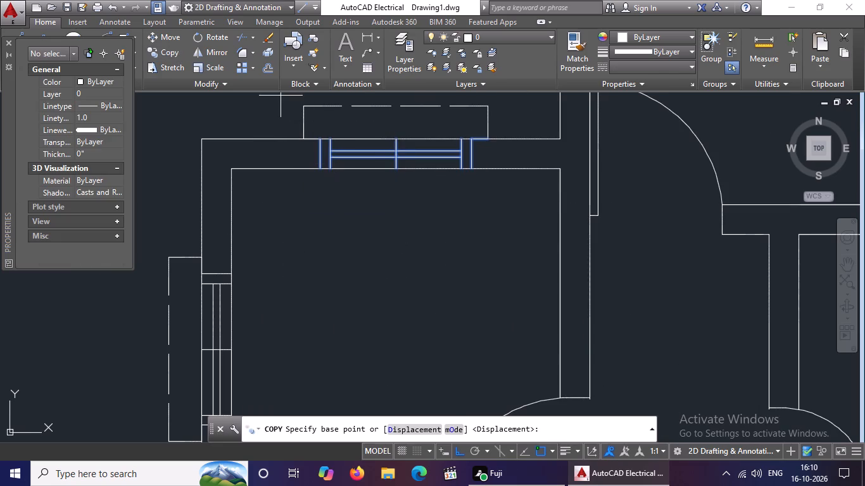
left_click(395, 137)
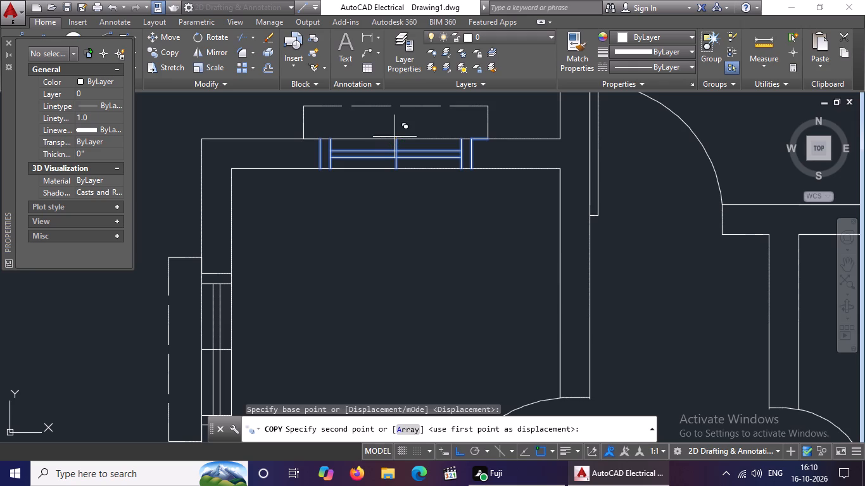
scroll(395, 149, "down", 4)
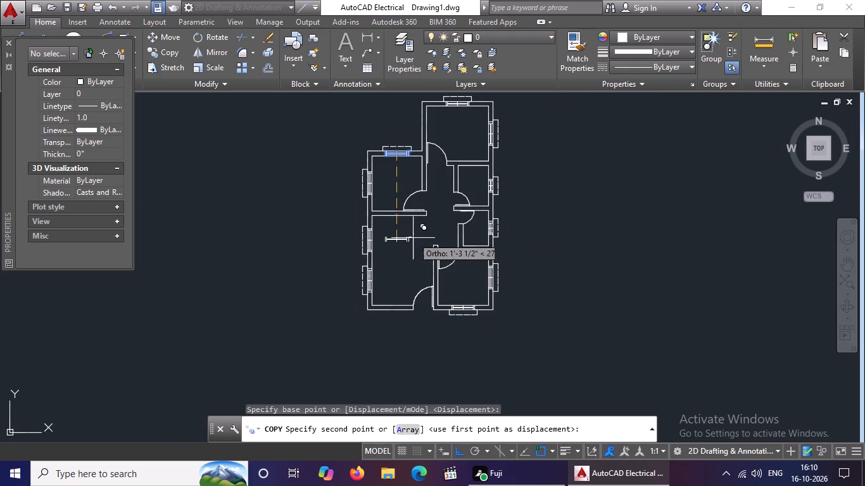
scroll(405, 312, "up", 4)
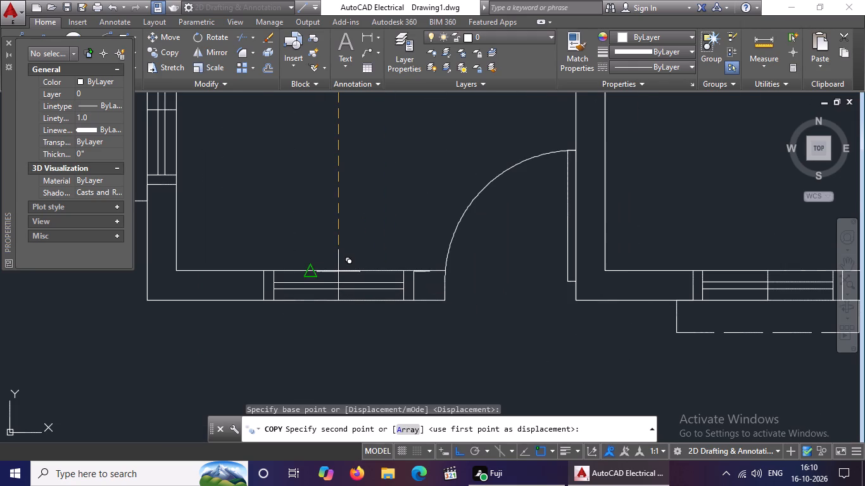
left_click(338, 271)
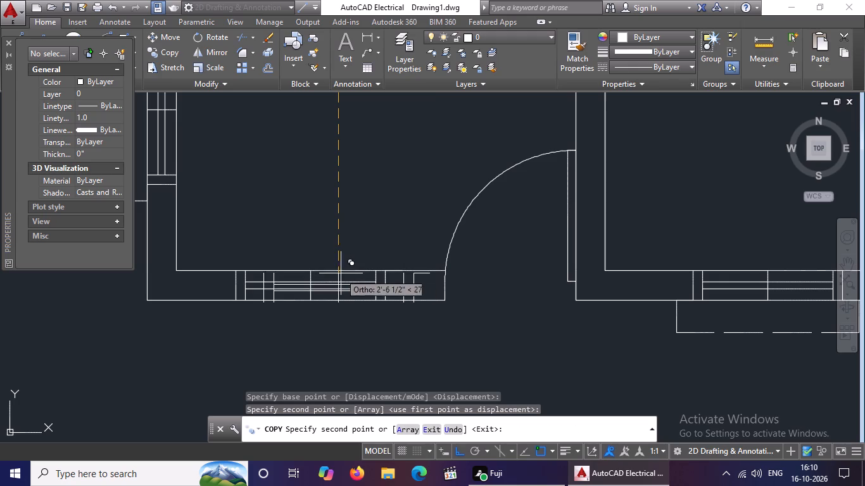
key("Escape")
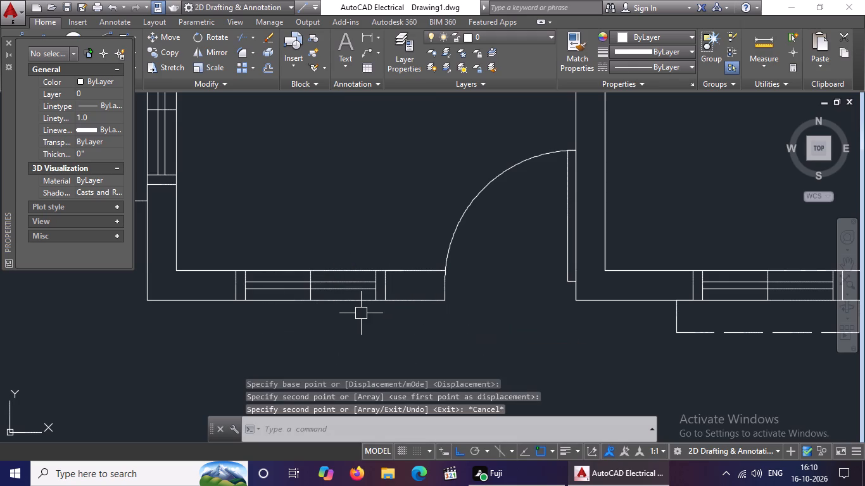
Copy the dashed projecting outline of the southeast room's south window to the matching wall corner of the southwest room's south window.
scroll(360, 313, "down", 3)
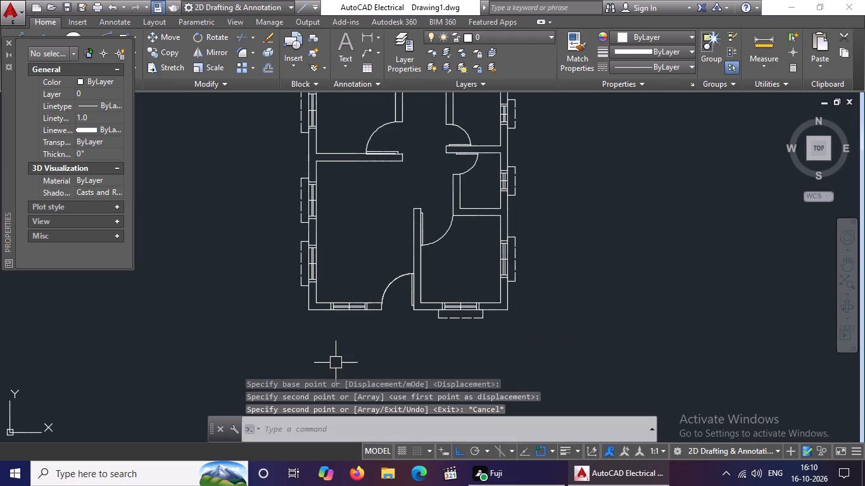
scroll(458, 333, "up", 3)
left_click(361, 234)
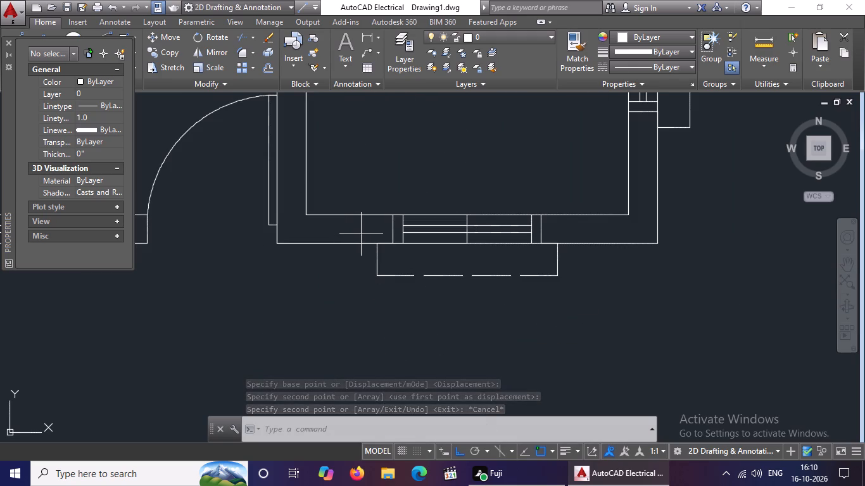
left_click(600, 298)
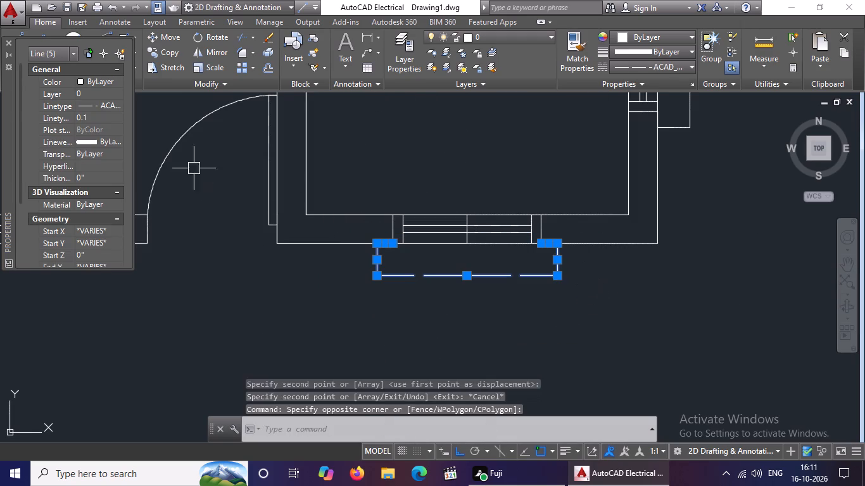
left_click(173, 53)
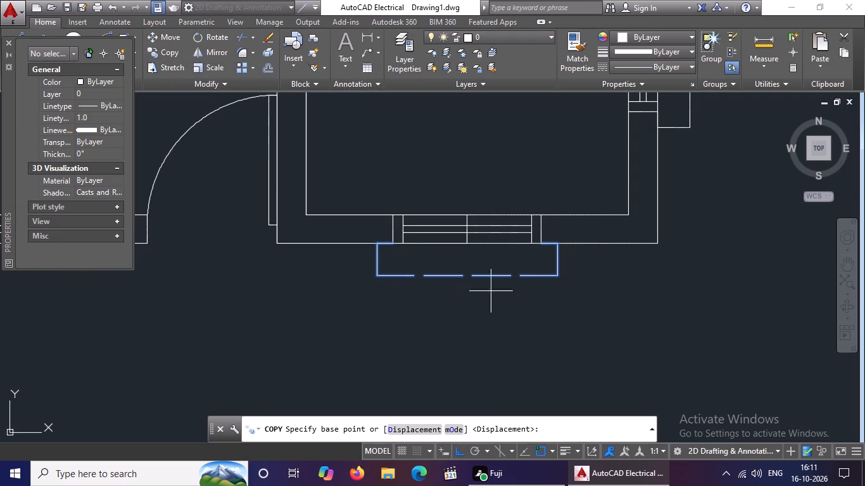
left_click(541, 244)
scroll(485, 251, "down", 5)
scroll(458, 250, "up", 3)
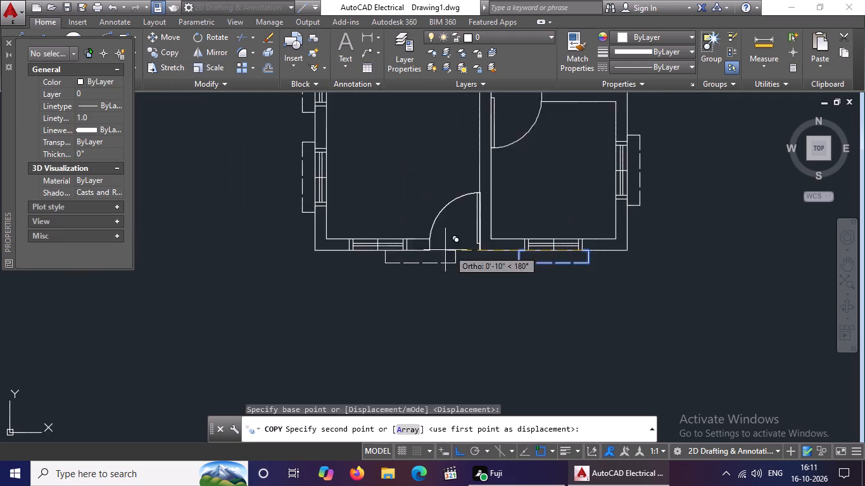
scroll(427, 249, "up", 2)
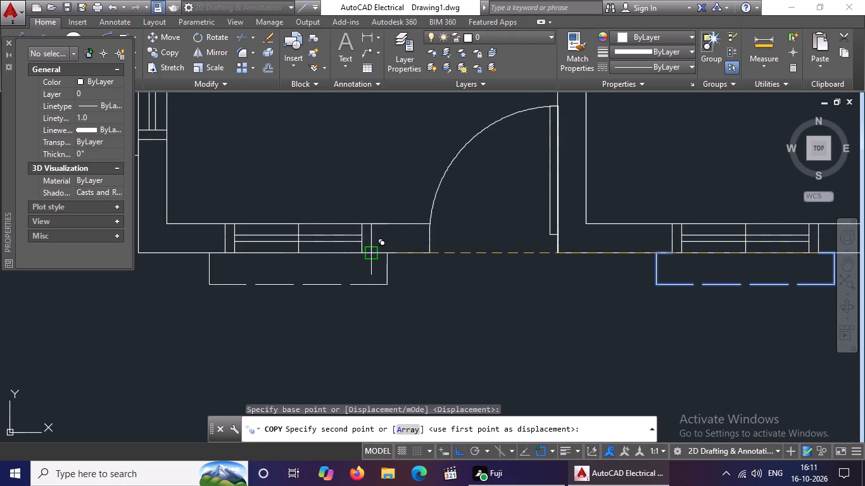
left_click(376, 254)
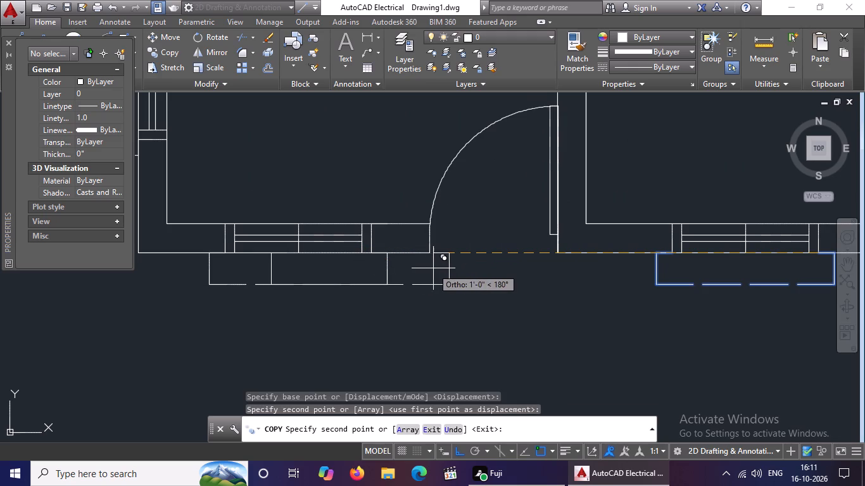
key("Escape")
Close the Properties palette.
scroll(442, 266, "down", 4)
middle_click_drag(434, 234, 429, 266)
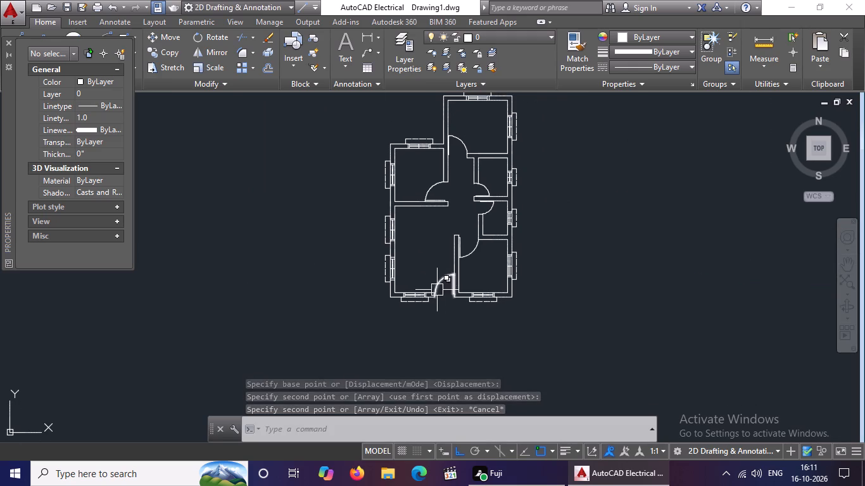
scroll(437, 290, "up", 2)
scroll(438, 290, "down", 1)
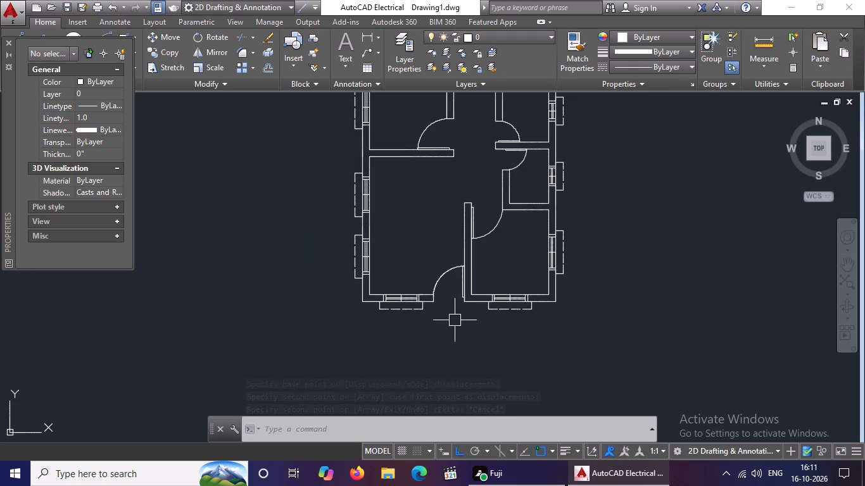
scroll(455, 320, "up", 2)
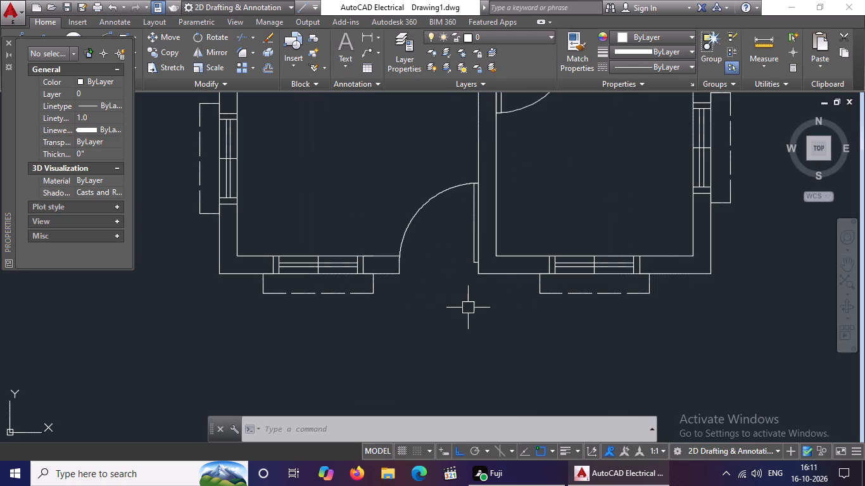
scroll(441, 288, "down", 2)
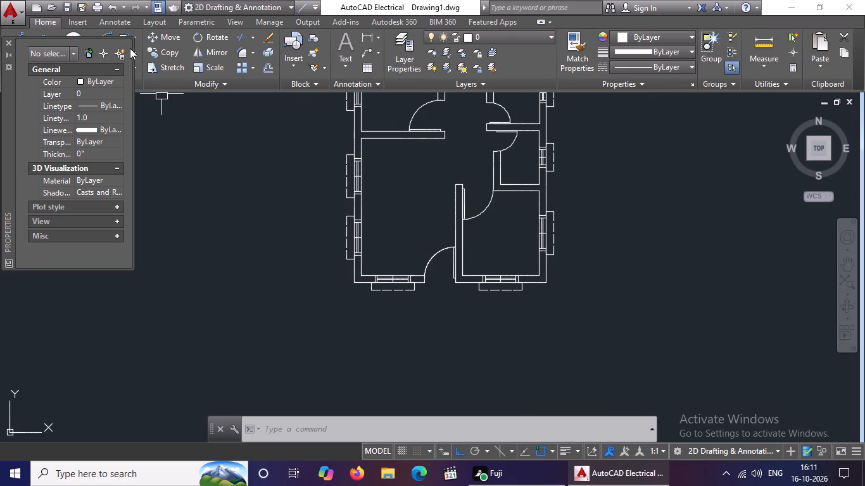
left_click(5, 39)
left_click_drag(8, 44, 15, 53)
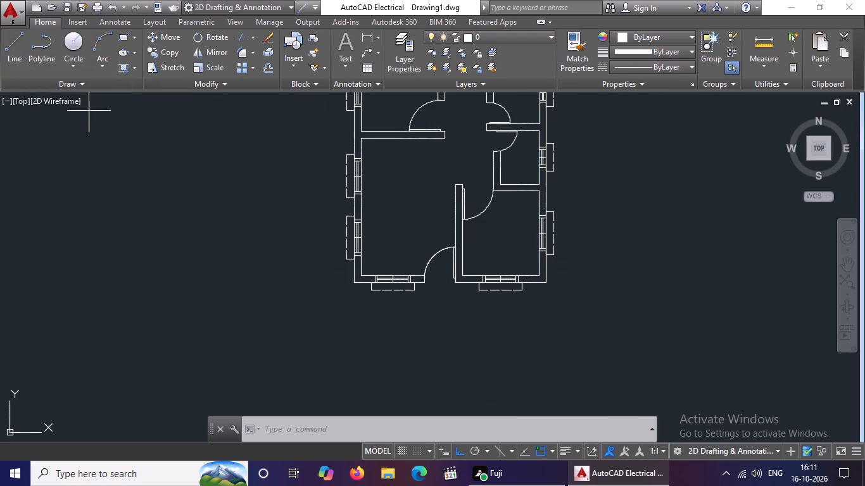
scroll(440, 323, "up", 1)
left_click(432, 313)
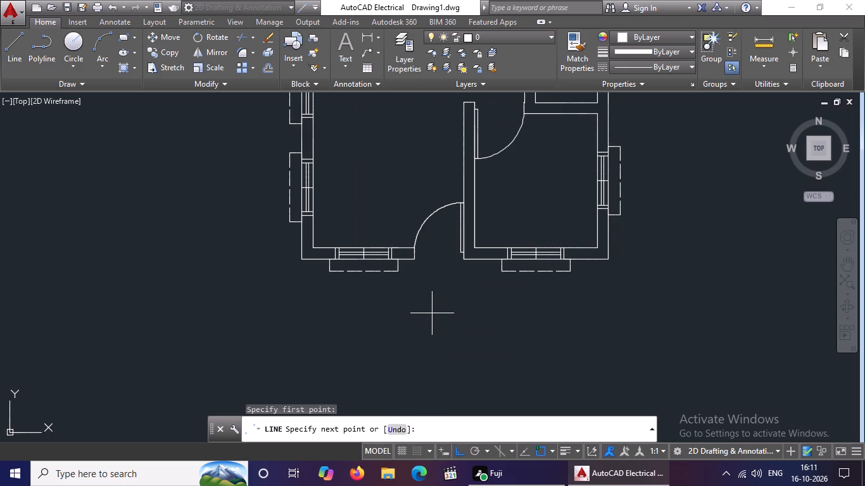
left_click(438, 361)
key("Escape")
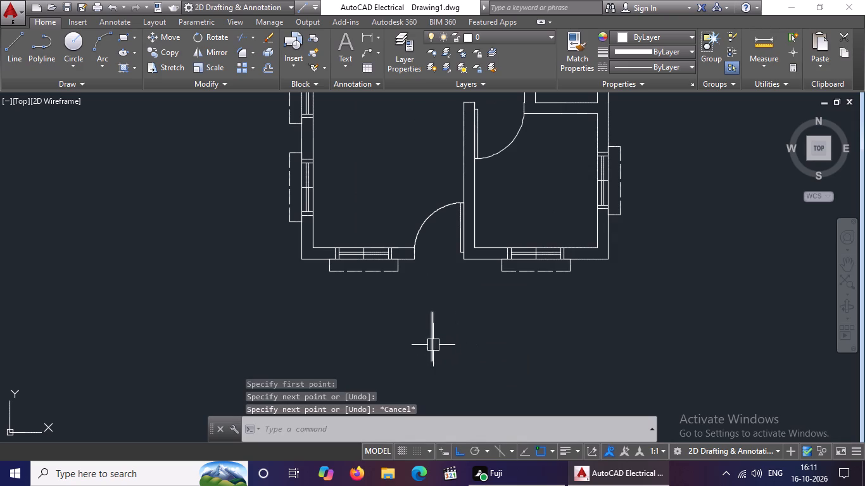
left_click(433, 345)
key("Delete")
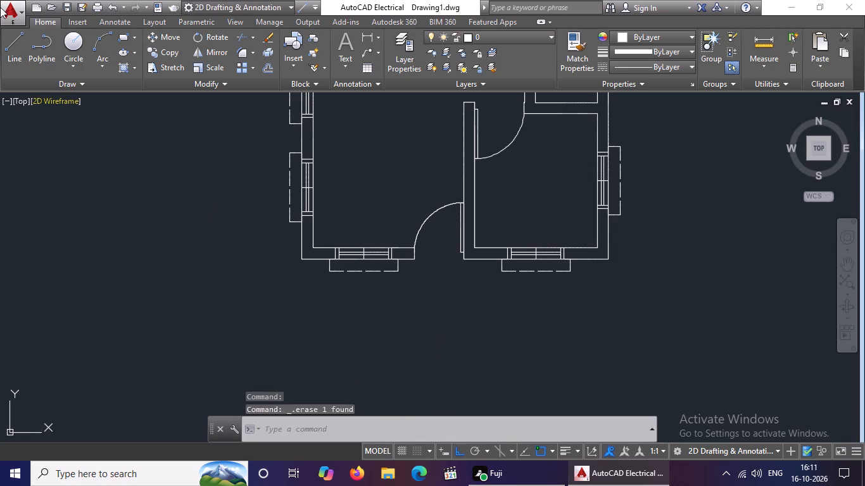
Draw a horizontal line of length 4 below the entrance door, eastward from a freehand vertical line's lower end, and erase the vertical line.
left_click(18, 46)
left_click(420, 296)
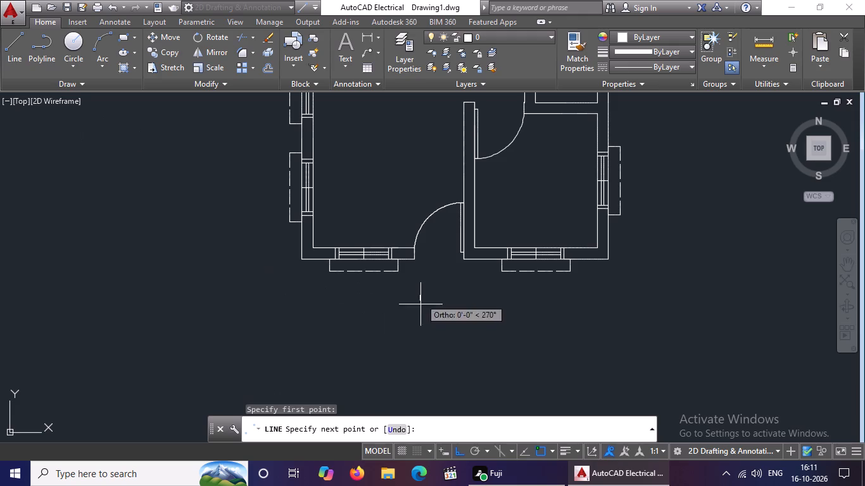
left_click(420, 351)
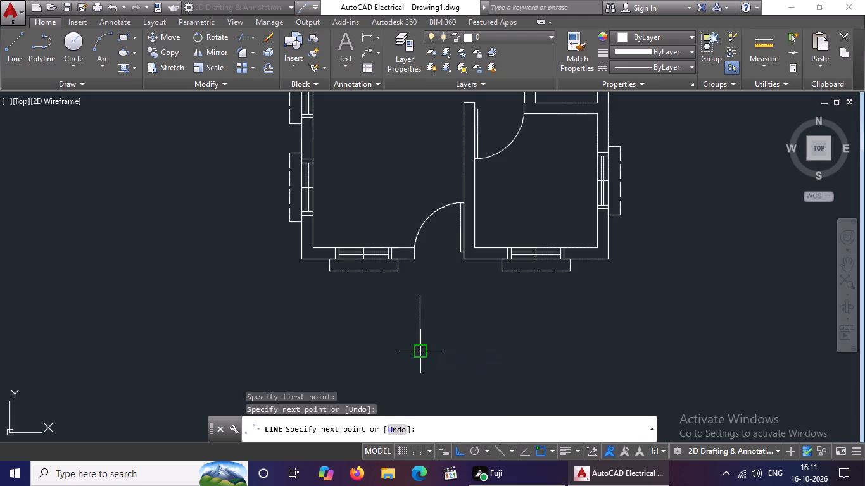
key("4")
key("Return")
key("Return")
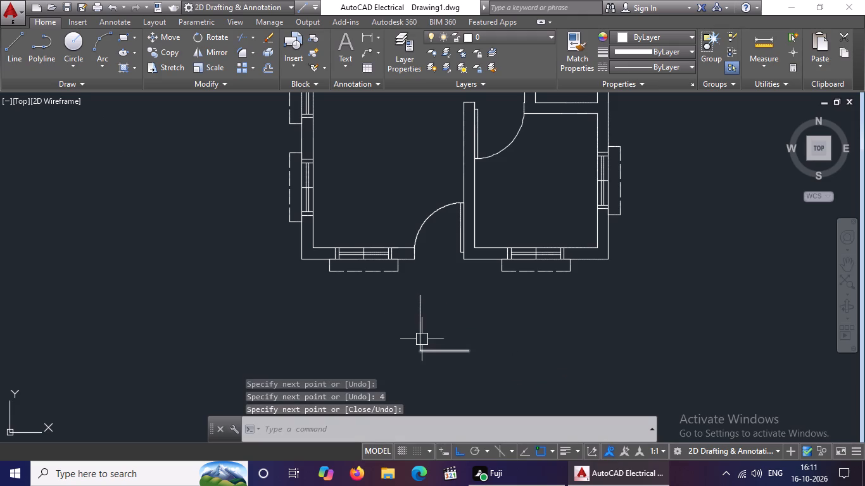
left_click(420, 339)
key("Delete")
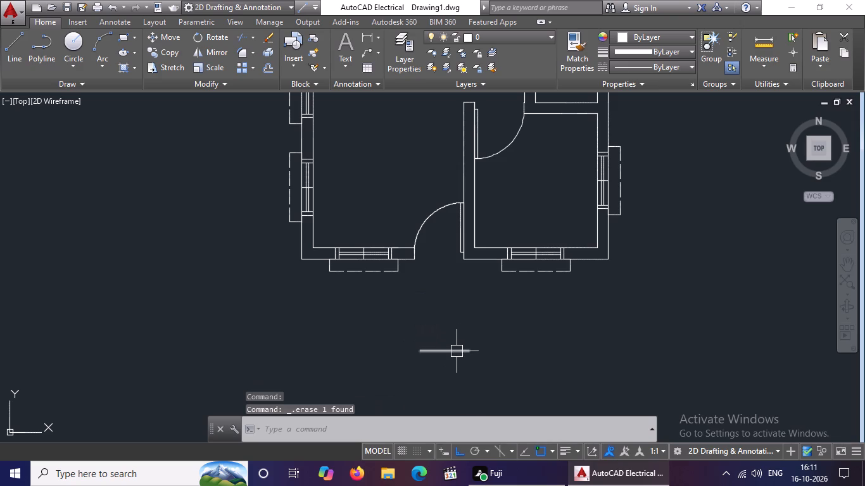
Draw a vertical line of length 4 upward from the west end of the horizontal line below the entrance door.
left_click(13, 51)
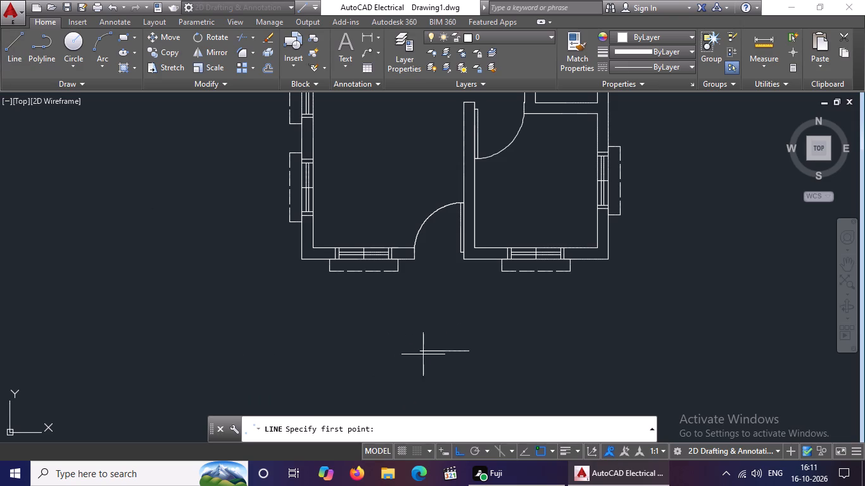
left_click(421, 352)
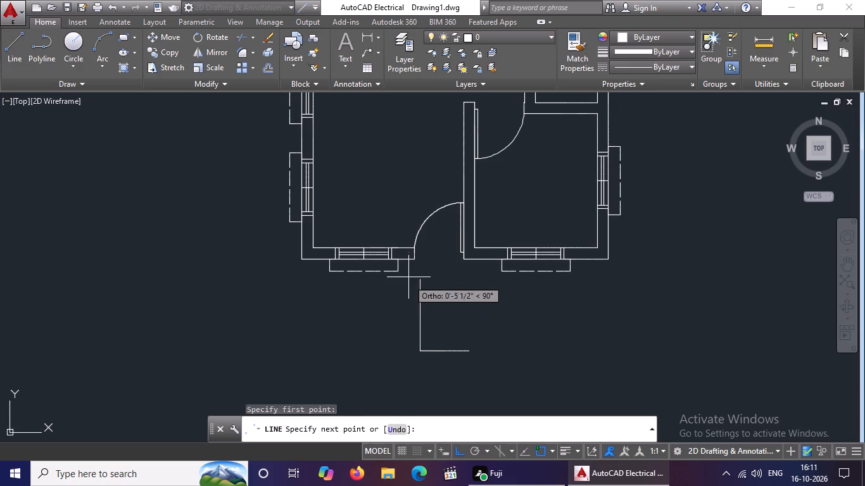
key("4")
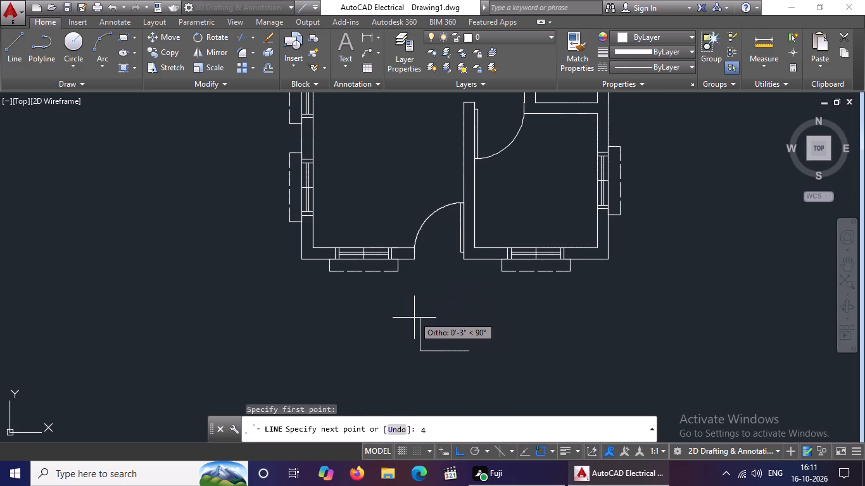
key("Return")
key("Return")
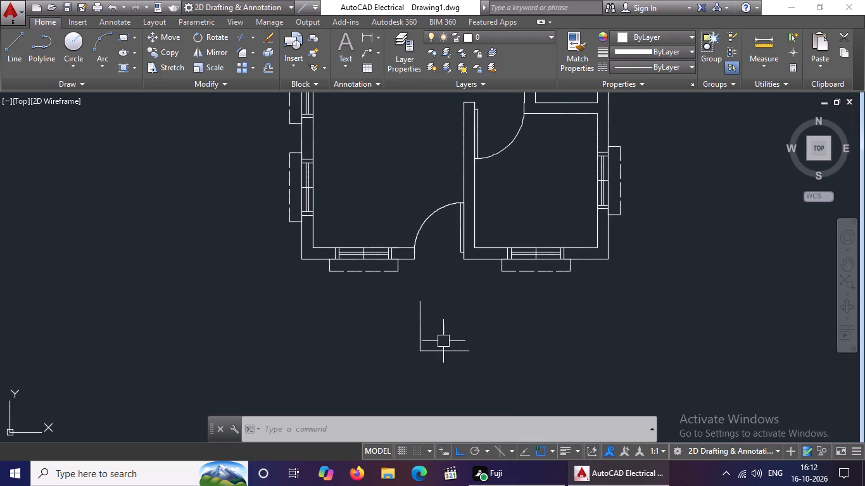
key("Escape")
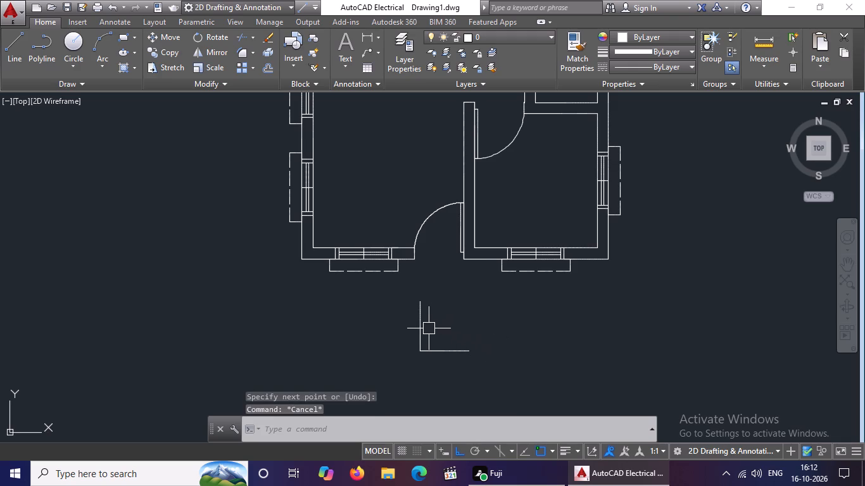
Rotate the L-shaped pair of lines below the entrance door 90° counterclockwise about their shared corner.
left_click(390, 294)
left_click(486, 371)
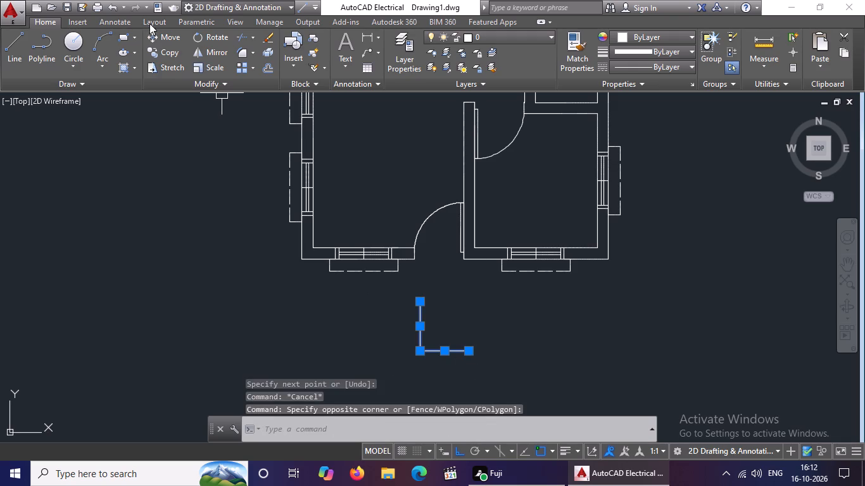
left_click(220, 34)
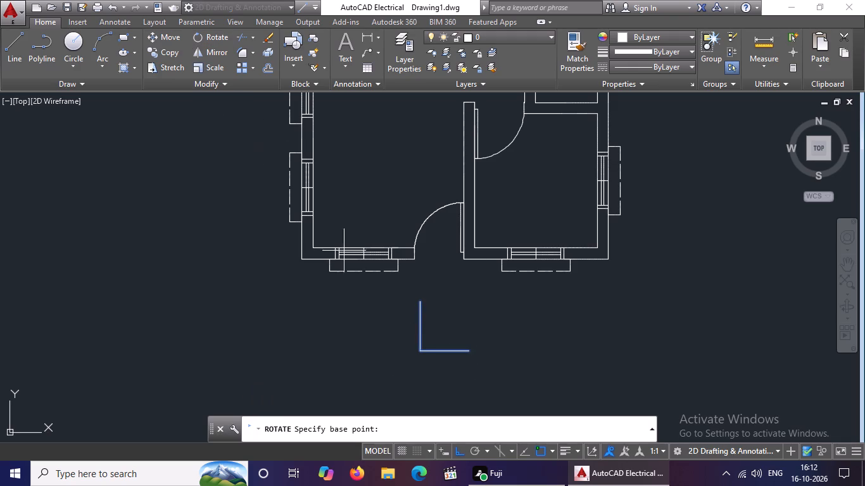
left_click(419, 350)
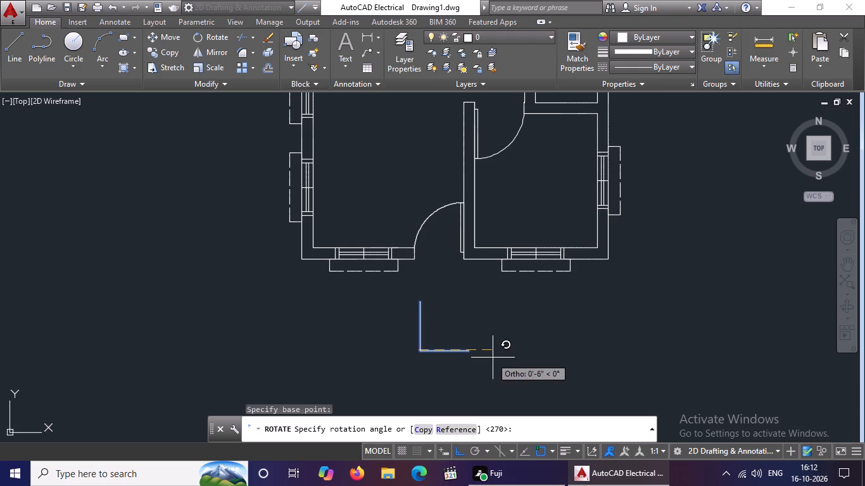
left_click(436, 276)
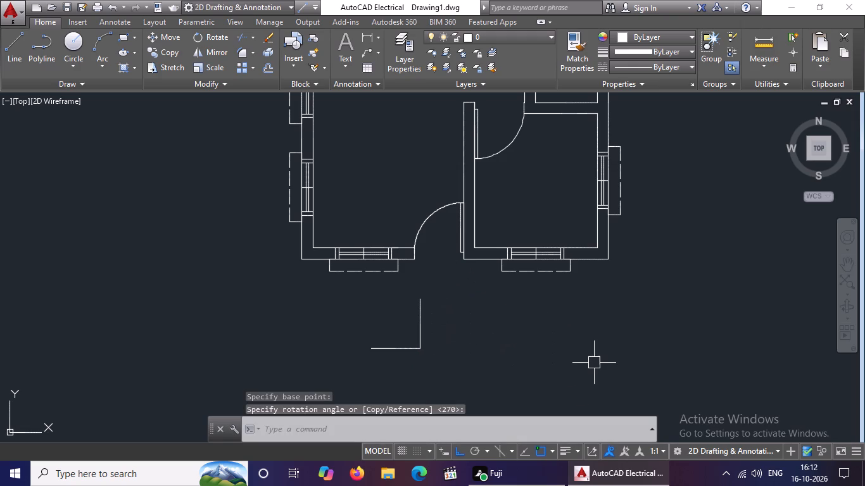
key("Escape")
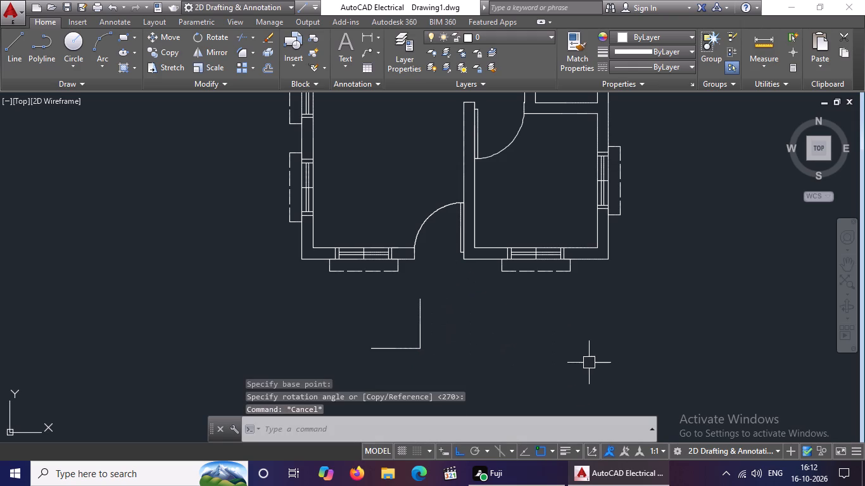
Offset the vertical line below the entrance door by 0.1 toward the west.
key("o")
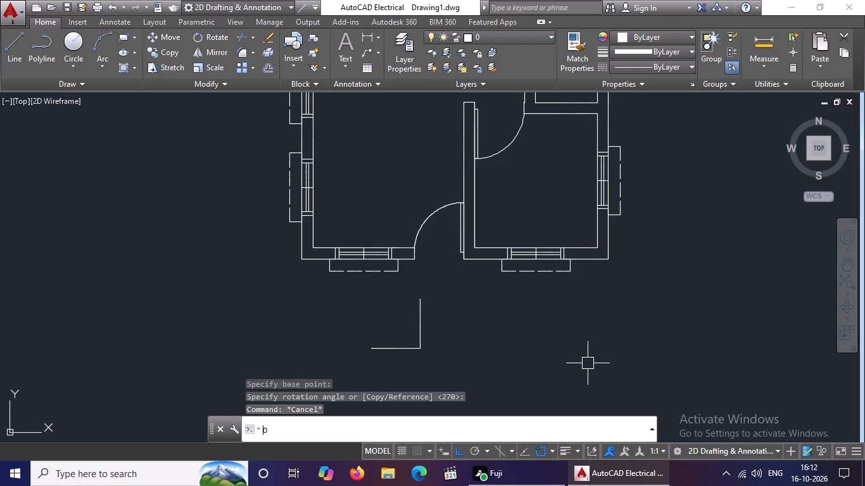
key("Return")
key("0")
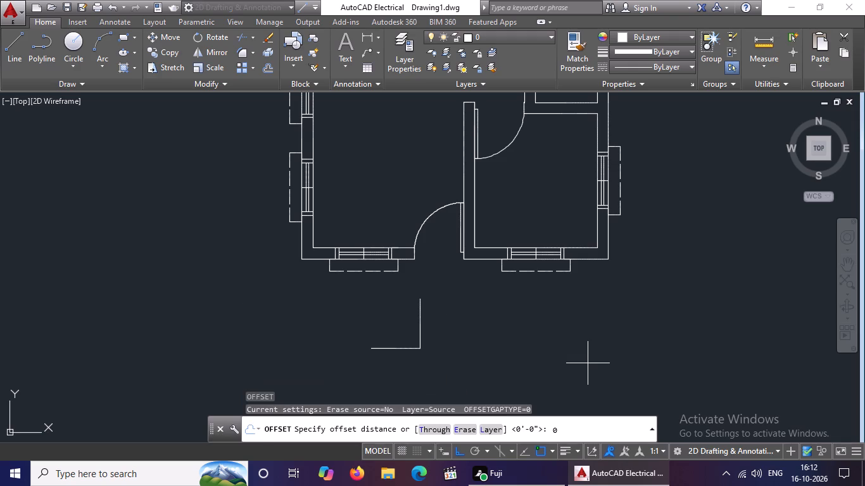
type(".1")
key("Return")
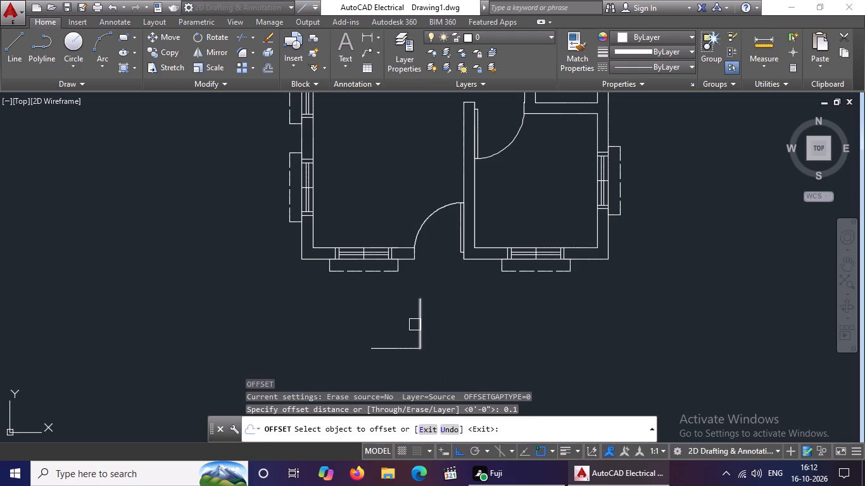
left_click(417, 324)
left_click(407, 329)
scroll(416, 302, "up", 2)
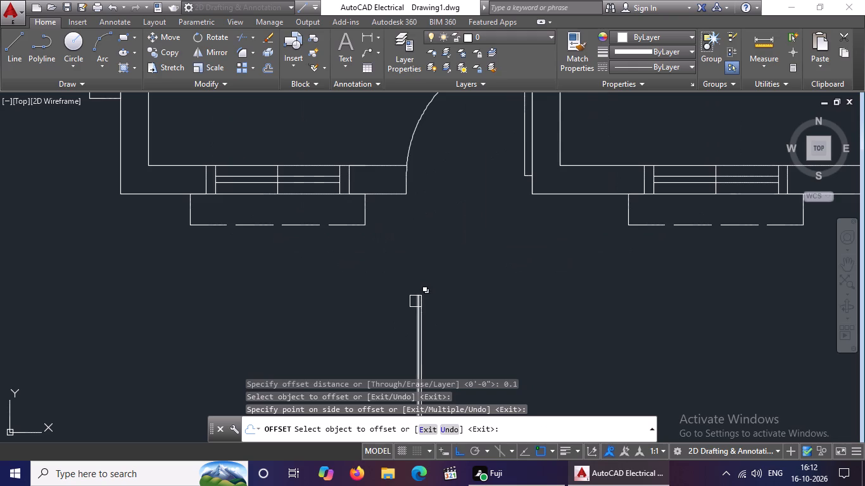
scroll(401, 284, "down", 2)
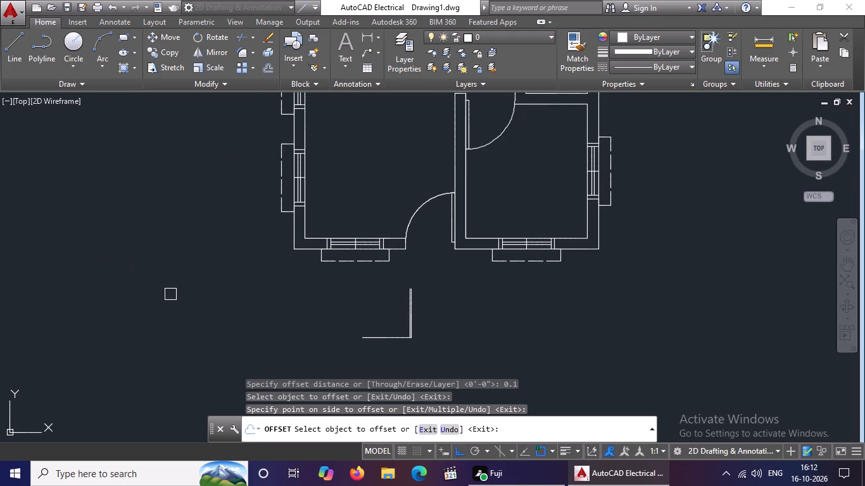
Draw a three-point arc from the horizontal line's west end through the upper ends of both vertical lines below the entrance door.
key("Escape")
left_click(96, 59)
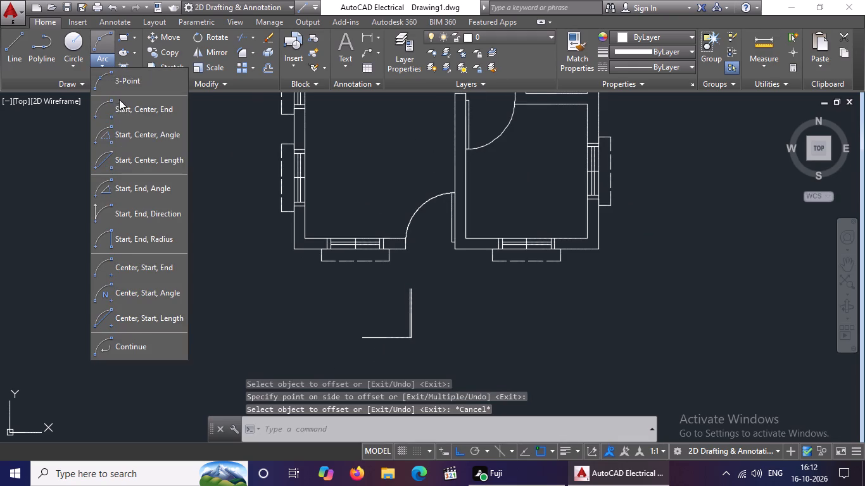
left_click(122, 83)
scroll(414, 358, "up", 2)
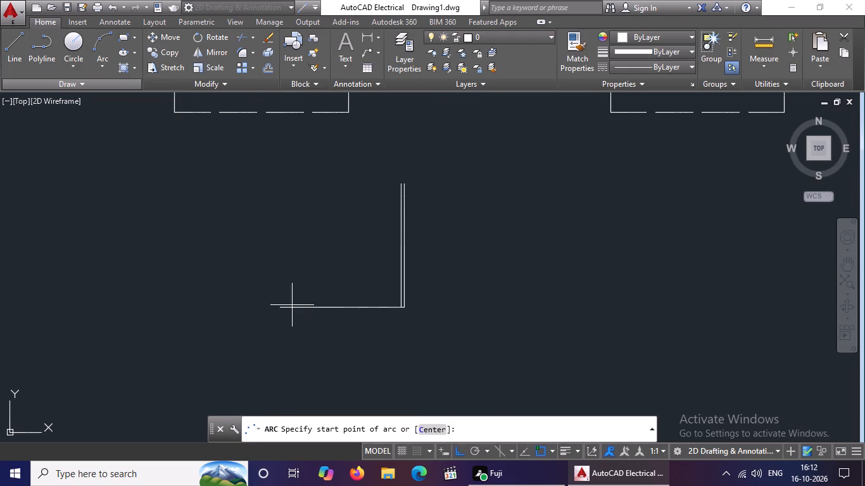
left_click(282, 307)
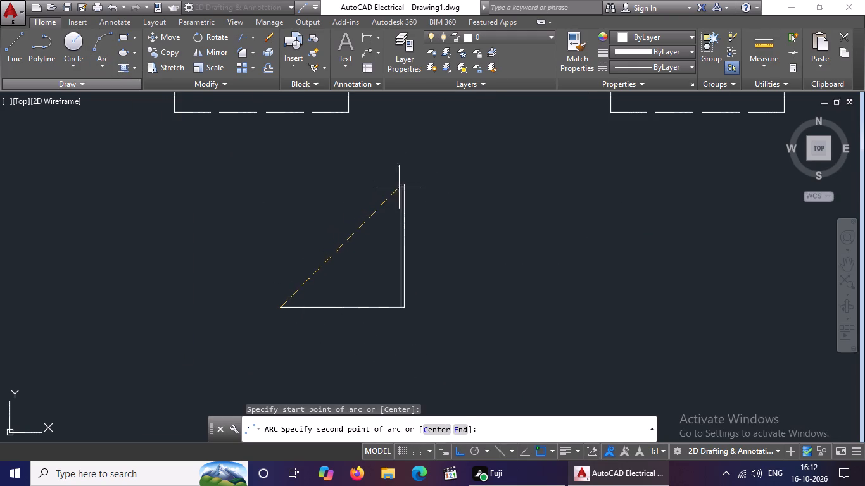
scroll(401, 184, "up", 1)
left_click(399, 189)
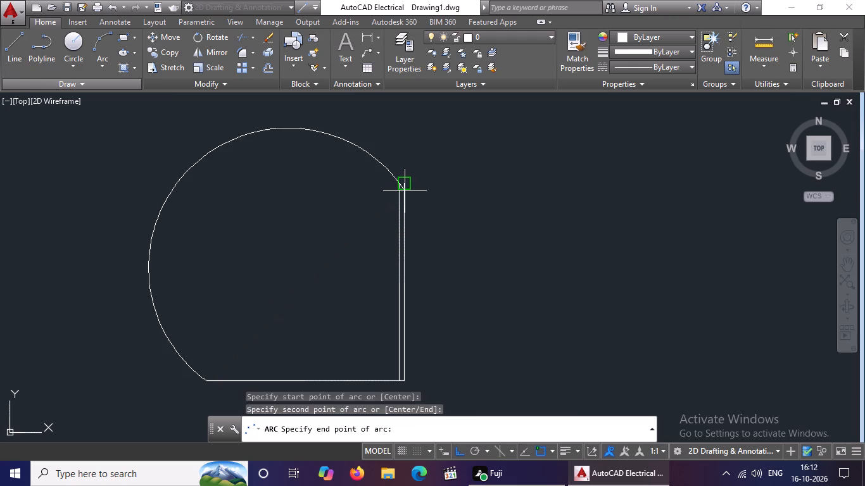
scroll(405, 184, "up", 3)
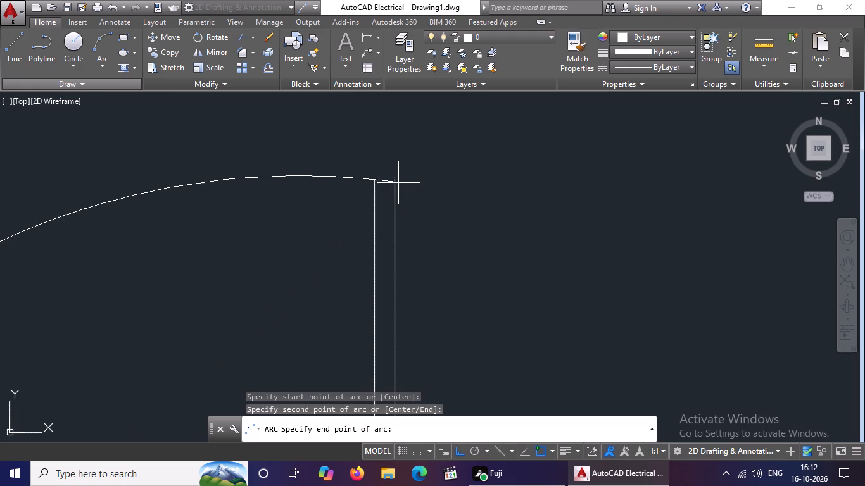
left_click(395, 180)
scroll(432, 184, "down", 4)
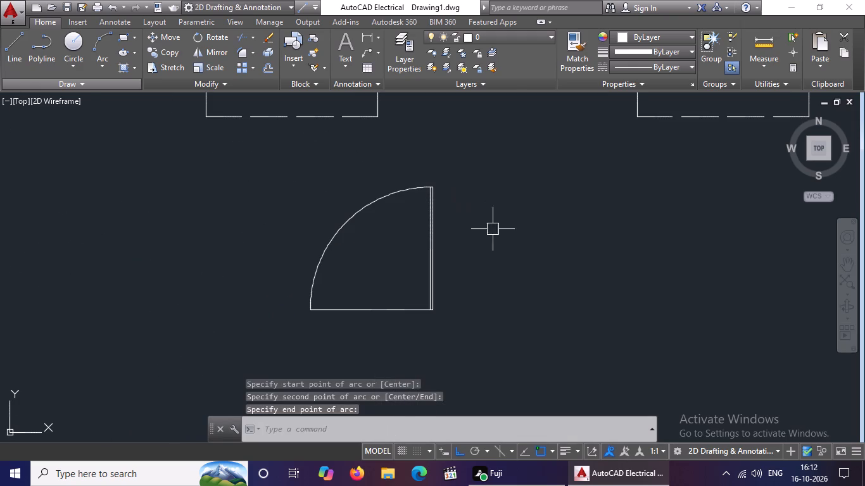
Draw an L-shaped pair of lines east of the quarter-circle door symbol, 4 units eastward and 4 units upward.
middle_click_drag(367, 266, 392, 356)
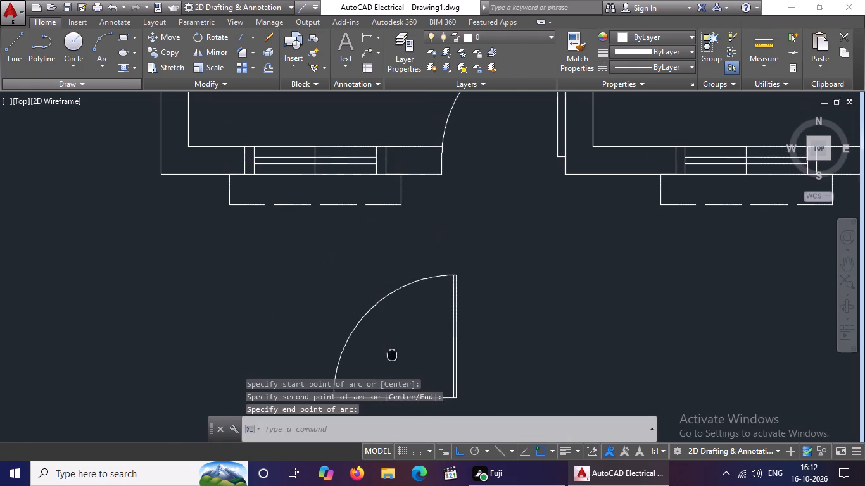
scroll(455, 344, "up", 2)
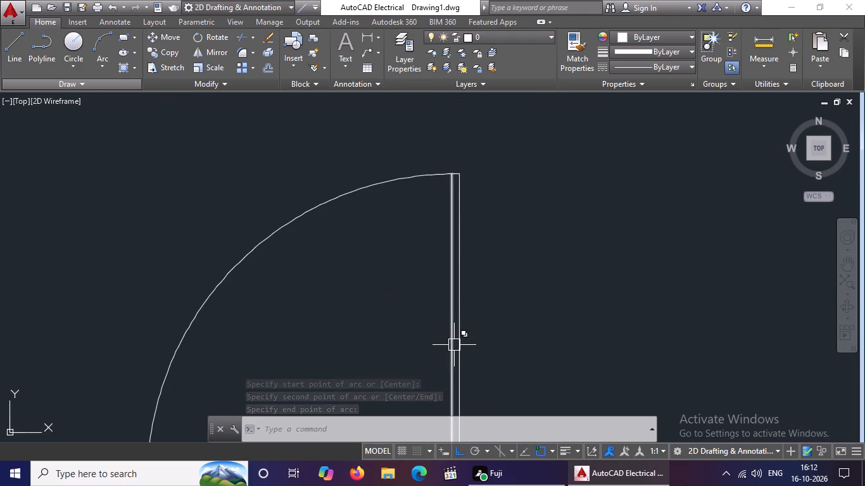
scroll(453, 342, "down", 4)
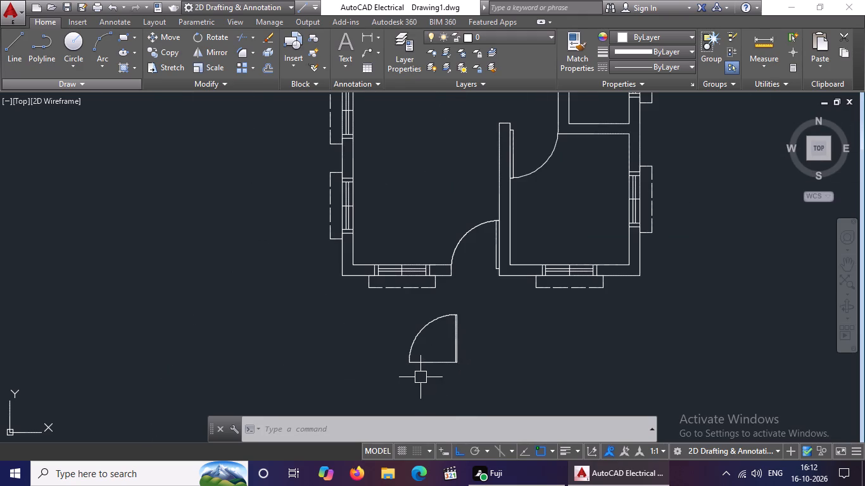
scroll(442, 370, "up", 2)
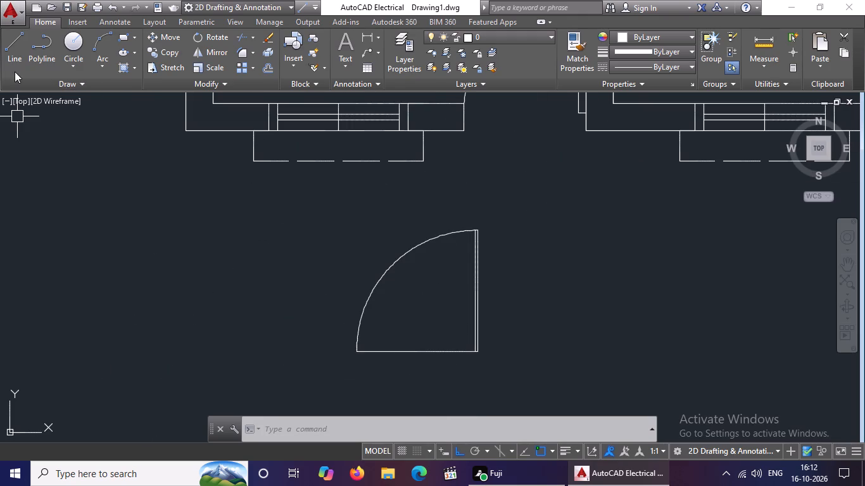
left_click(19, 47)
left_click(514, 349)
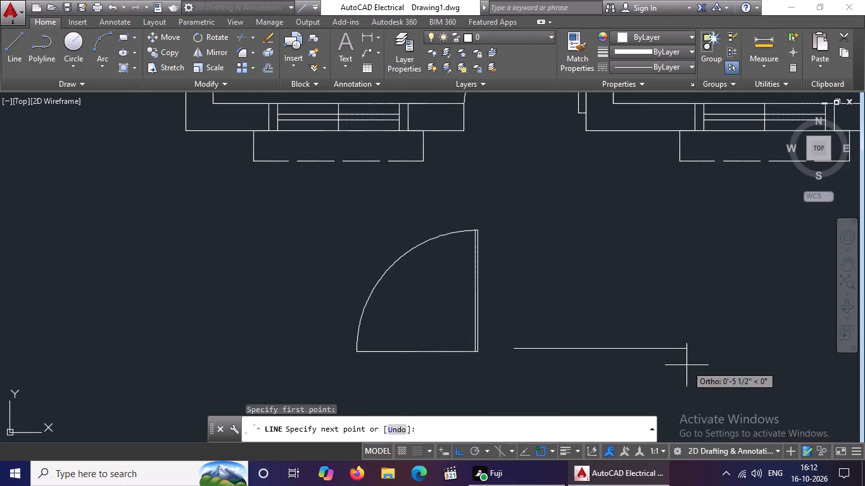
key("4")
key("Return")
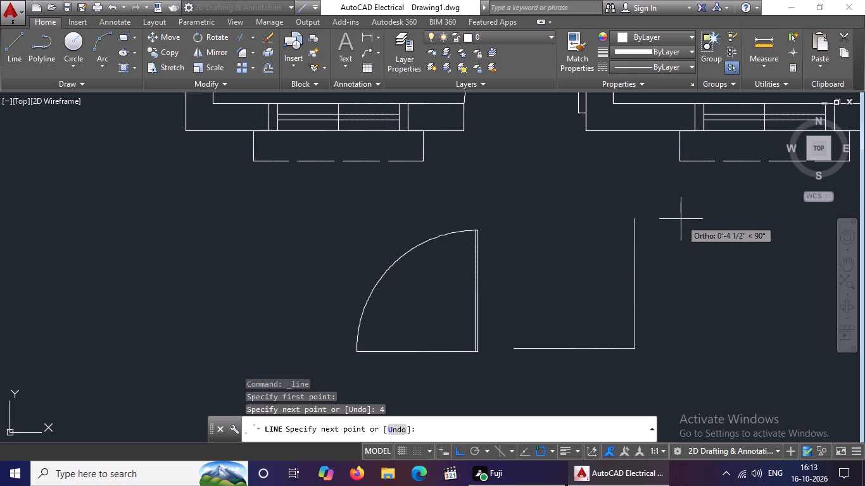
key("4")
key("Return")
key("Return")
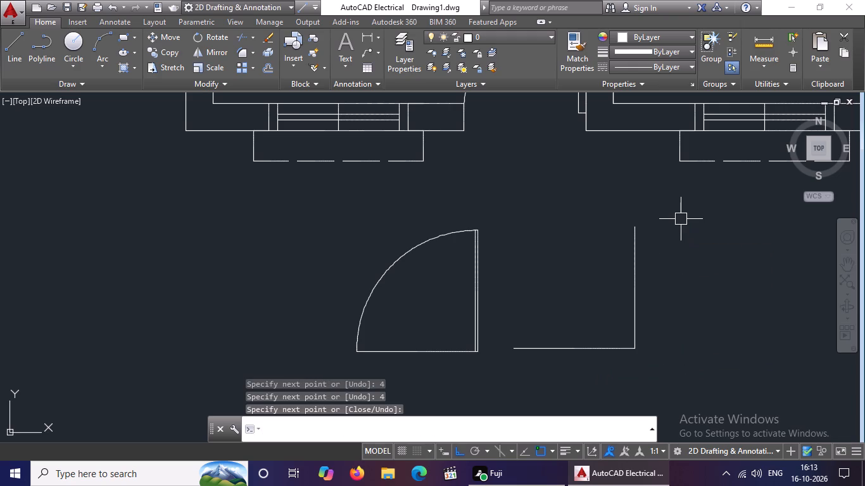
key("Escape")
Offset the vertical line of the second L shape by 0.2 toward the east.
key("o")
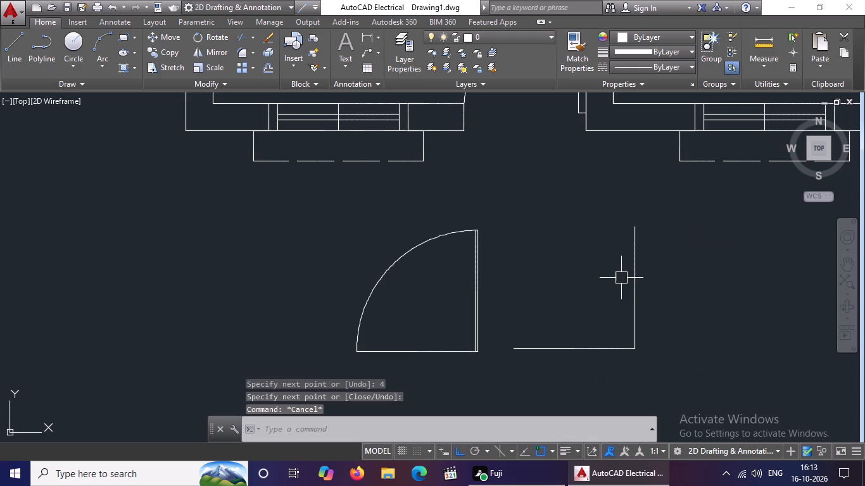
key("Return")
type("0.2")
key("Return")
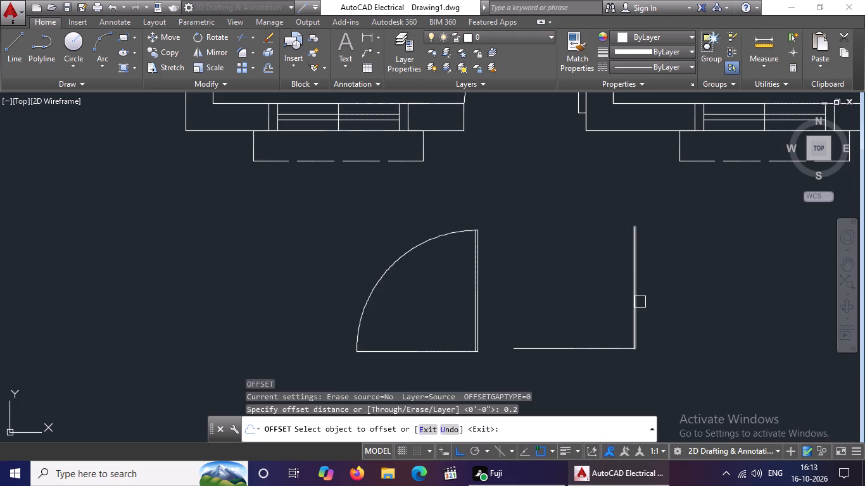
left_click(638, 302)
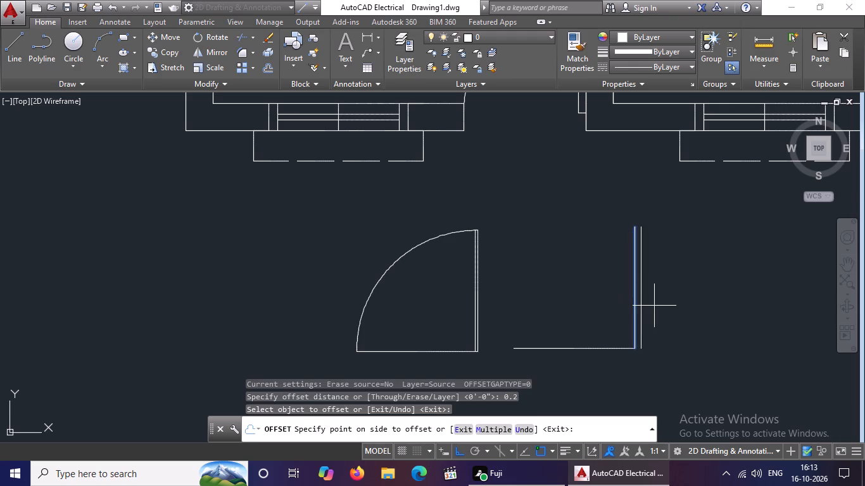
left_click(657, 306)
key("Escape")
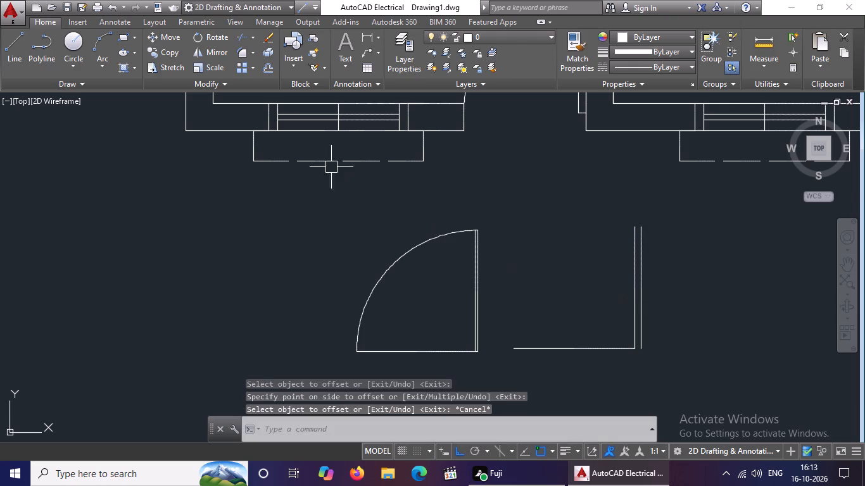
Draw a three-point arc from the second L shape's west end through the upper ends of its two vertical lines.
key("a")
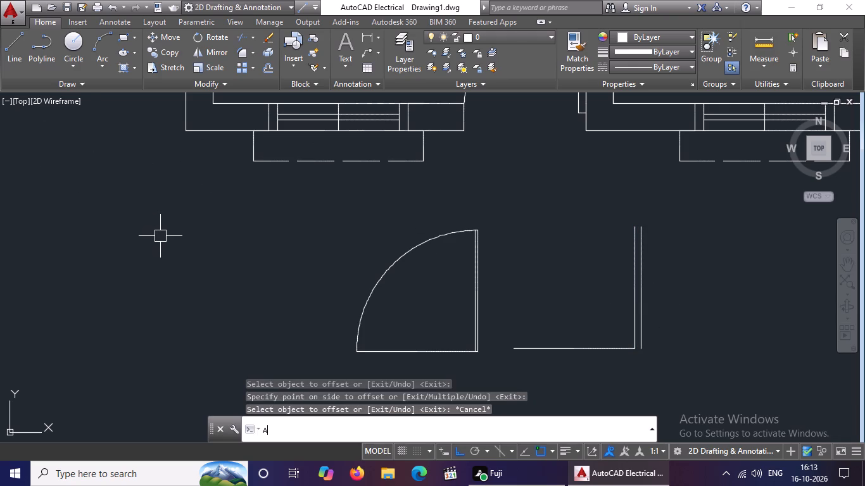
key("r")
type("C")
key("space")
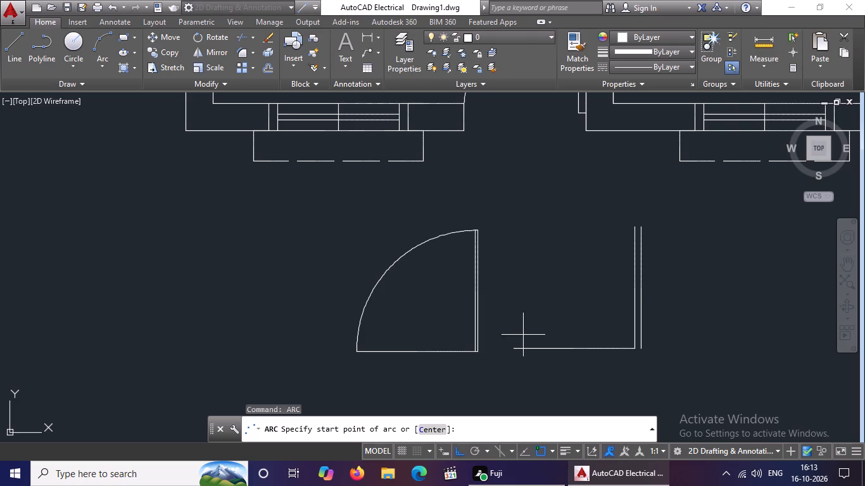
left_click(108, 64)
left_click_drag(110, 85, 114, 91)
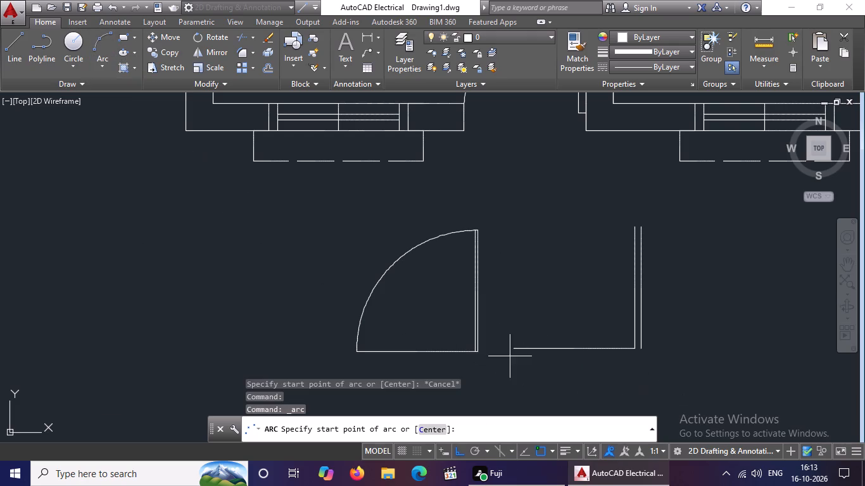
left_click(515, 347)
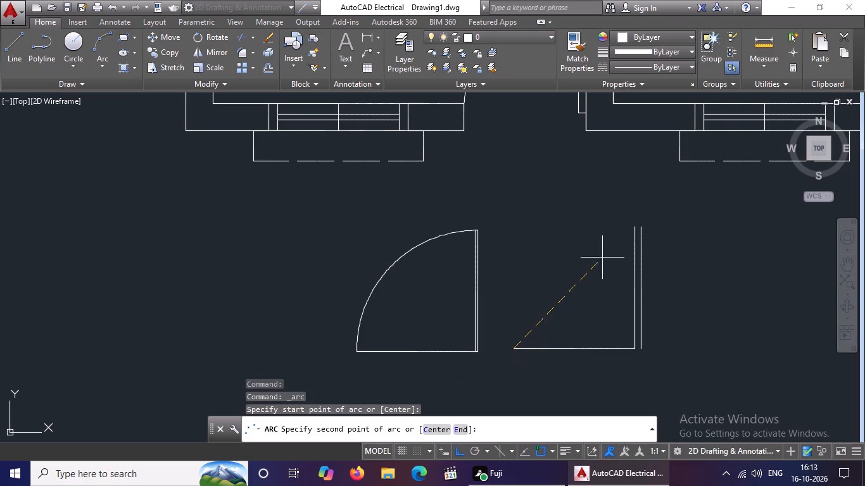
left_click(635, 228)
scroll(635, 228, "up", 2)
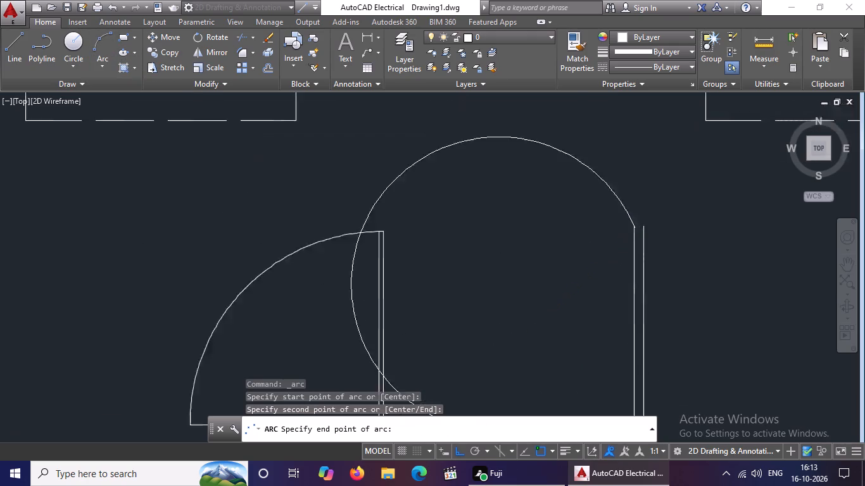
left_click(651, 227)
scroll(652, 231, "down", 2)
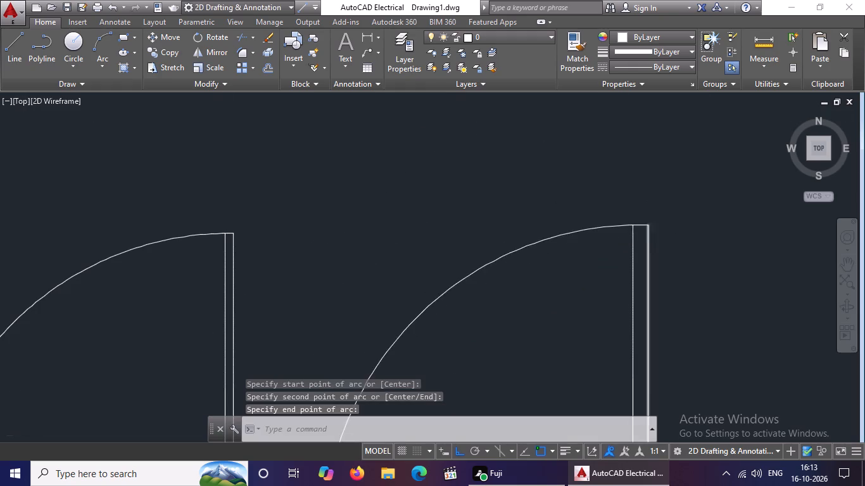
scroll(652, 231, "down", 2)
Erase the western door symbol below the entrance: both vertical lines, the horizontal line and the arc.
scroll(581, 273, "up", 2)
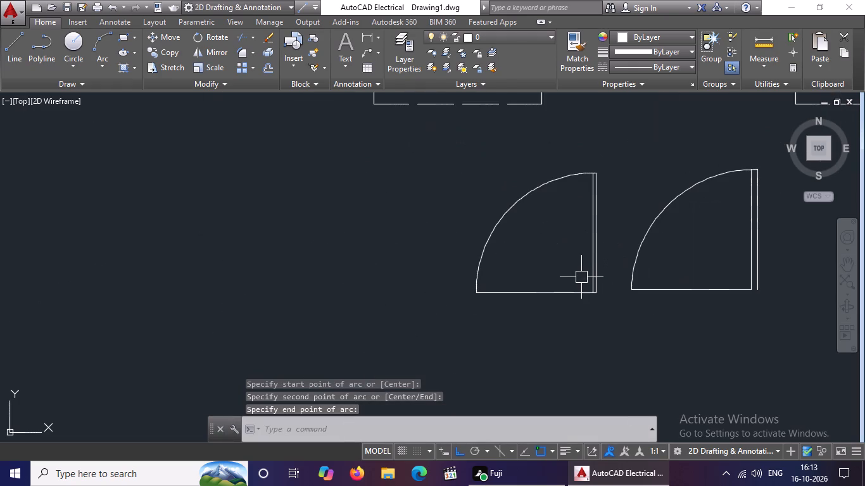
scroll(597, 268, "up", 1)
left_click(598, 266)
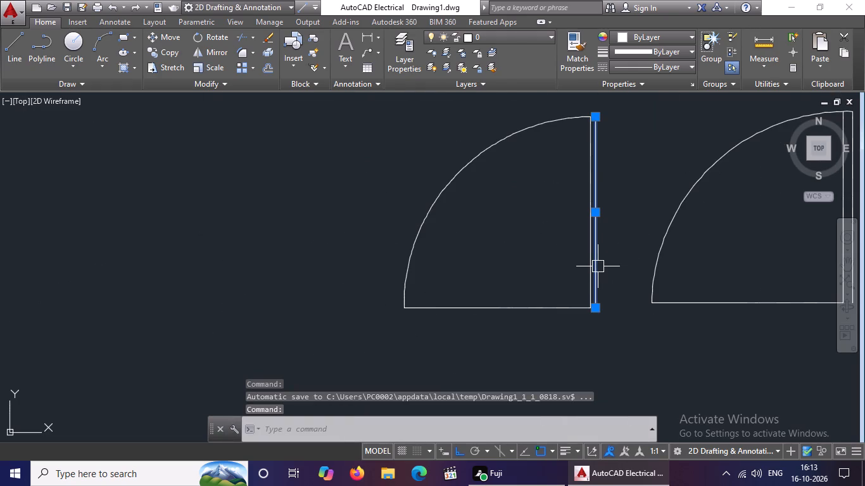
key("Delete")
left_click(591, 268)
key("Delete")
left_click(583, 310)
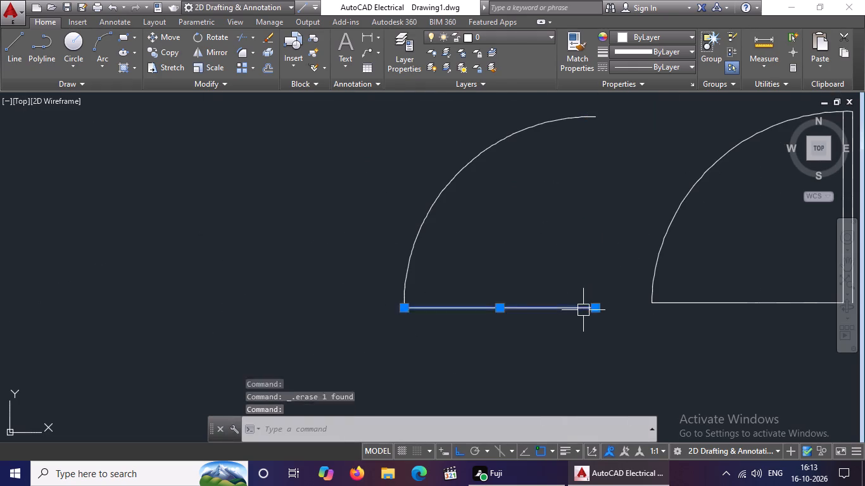
key("Delete")
left_click(422, 219)
key("Delete")
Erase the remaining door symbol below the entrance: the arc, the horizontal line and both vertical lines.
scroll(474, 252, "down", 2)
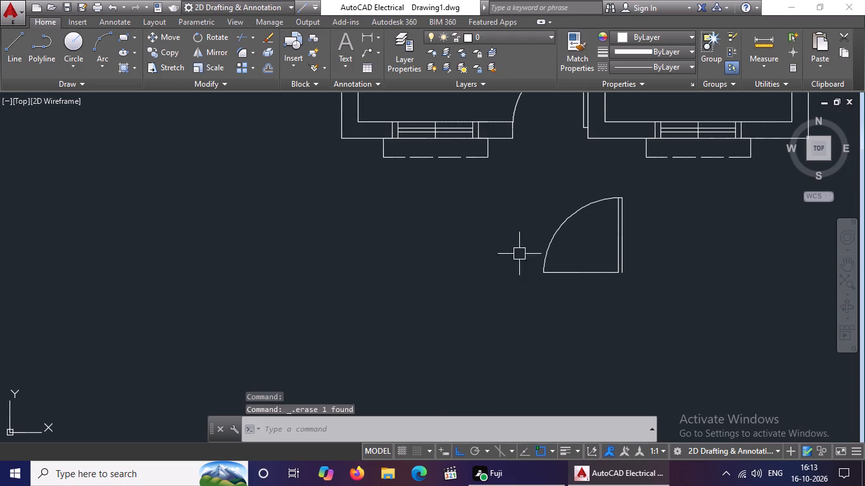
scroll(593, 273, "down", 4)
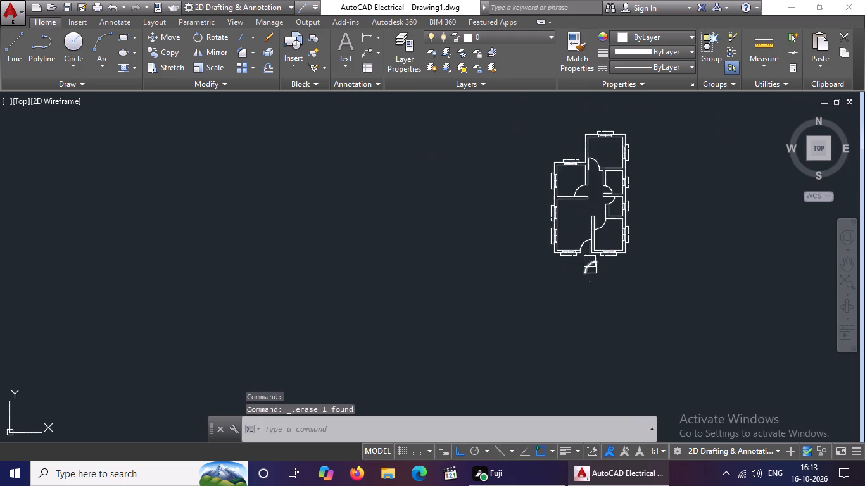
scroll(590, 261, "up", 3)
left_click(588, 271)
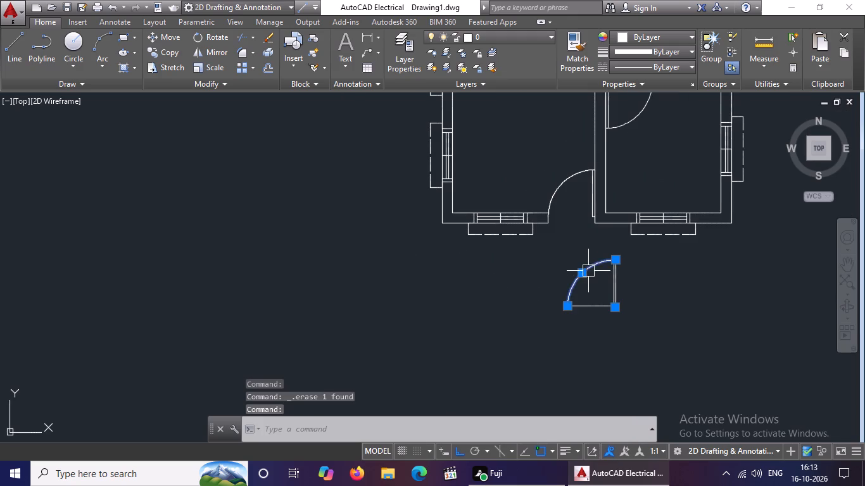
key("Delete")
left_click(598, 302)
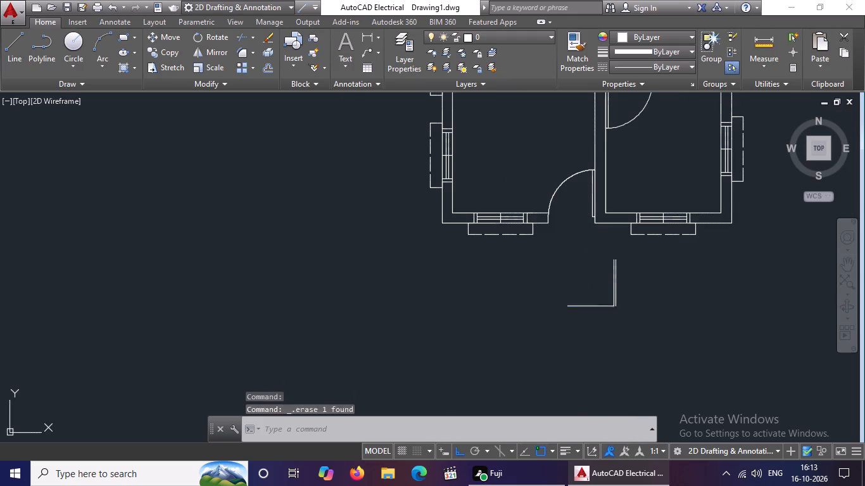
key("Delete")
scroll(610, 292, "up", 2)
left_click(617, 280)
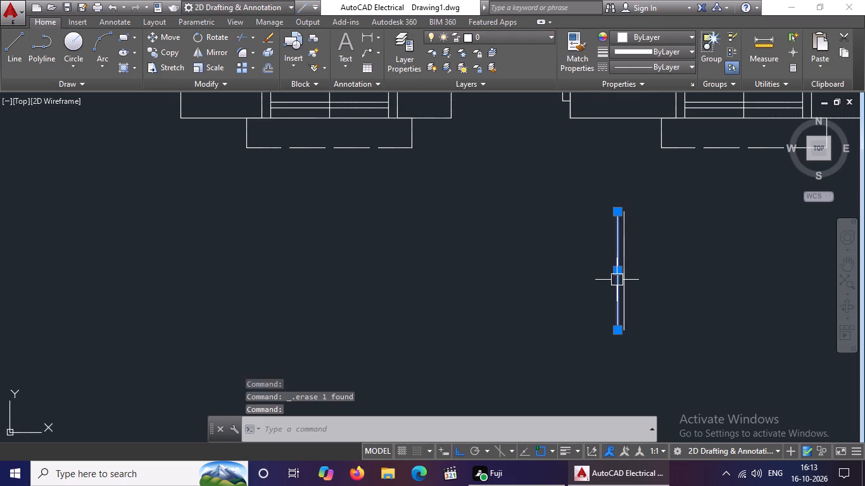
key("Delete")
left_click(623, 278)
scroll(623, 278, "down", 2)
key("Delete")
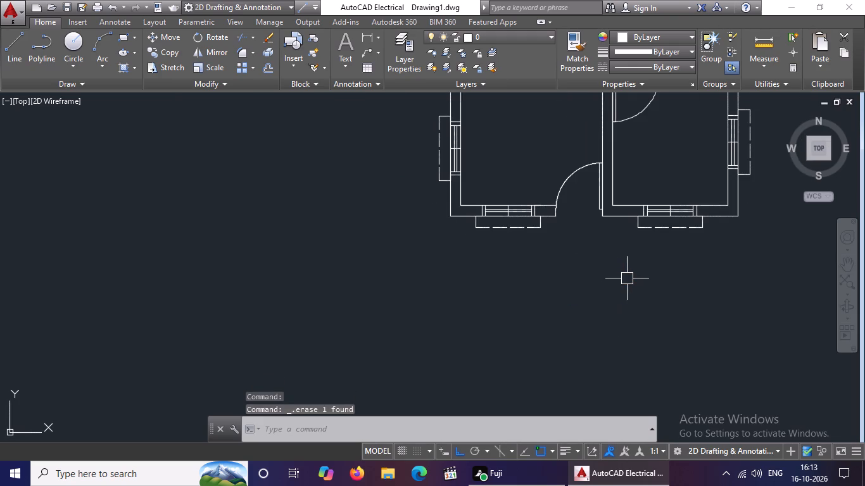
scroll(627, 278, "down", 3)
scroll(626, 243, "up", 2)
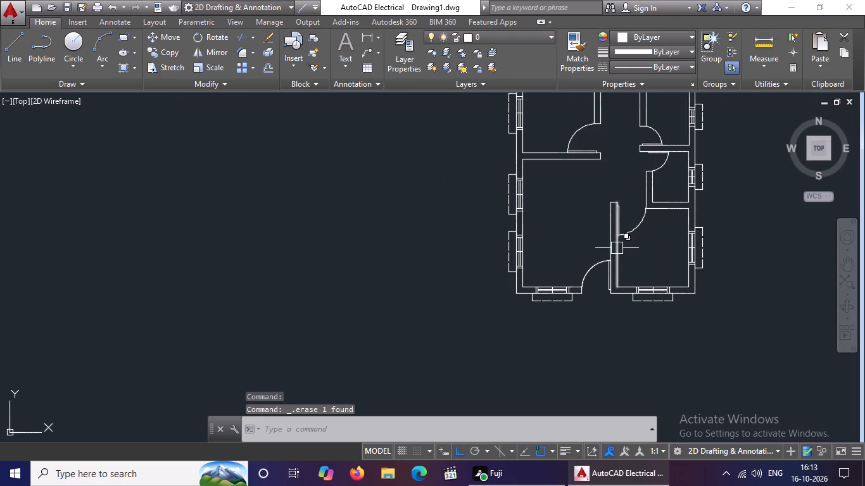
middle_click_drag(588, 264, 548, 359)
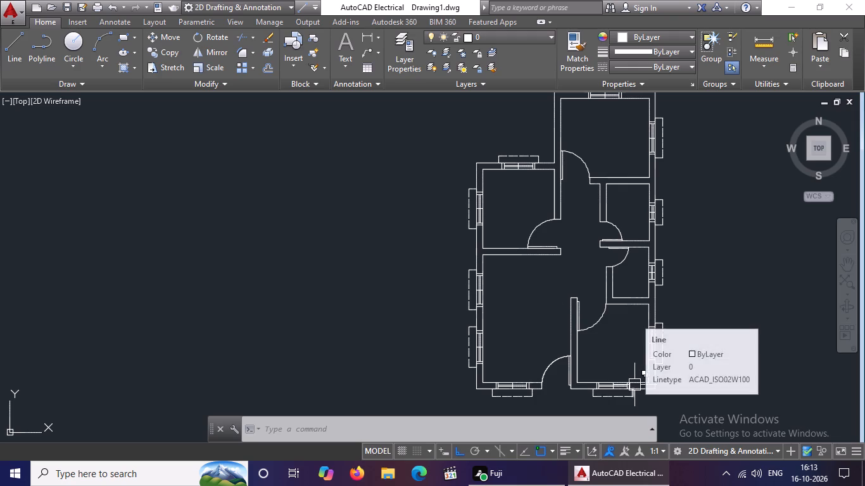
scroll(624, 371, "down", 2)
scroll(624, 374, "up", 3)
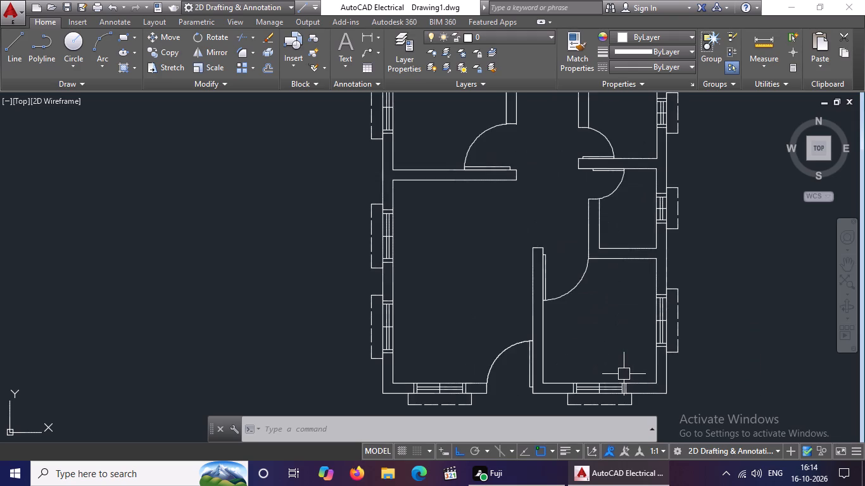
Add the single-line text W below the window in the south wall of the southeast room.
scroll(623, 371, "down", 2)
scroll(628, 399, "up", 3)
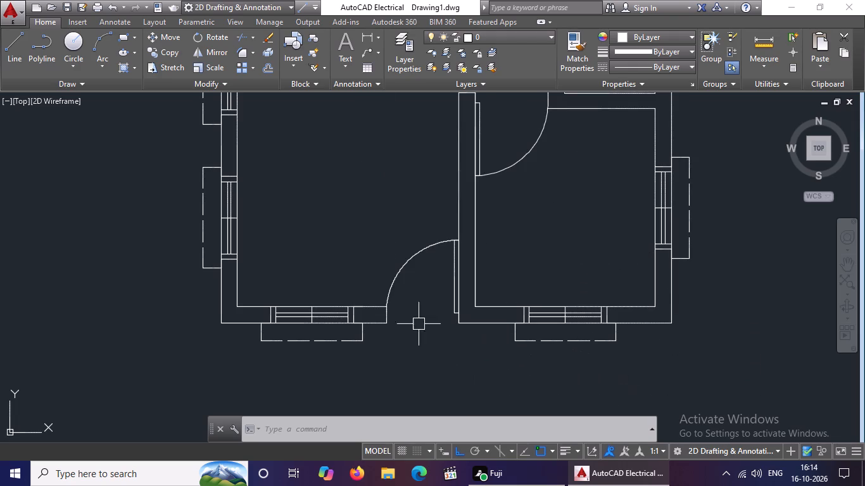
scroll(322, 325, "up", 1)
scroll(322, 325, "down", 3)
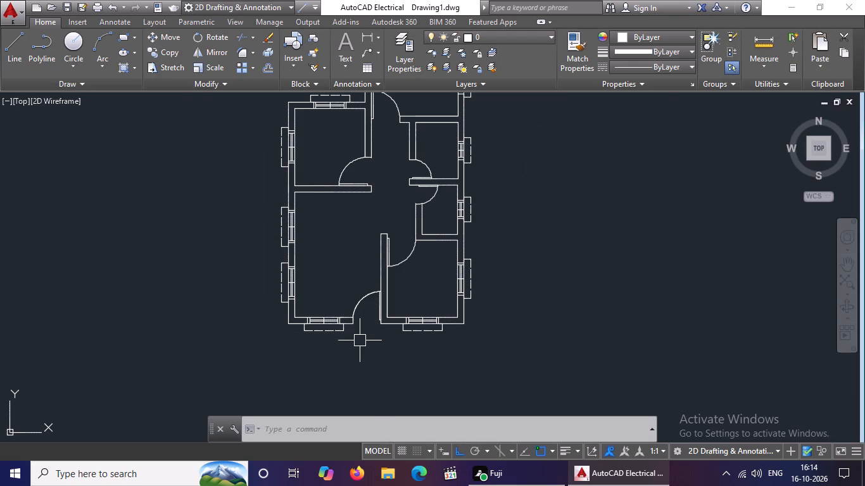
left_click(341, 63)
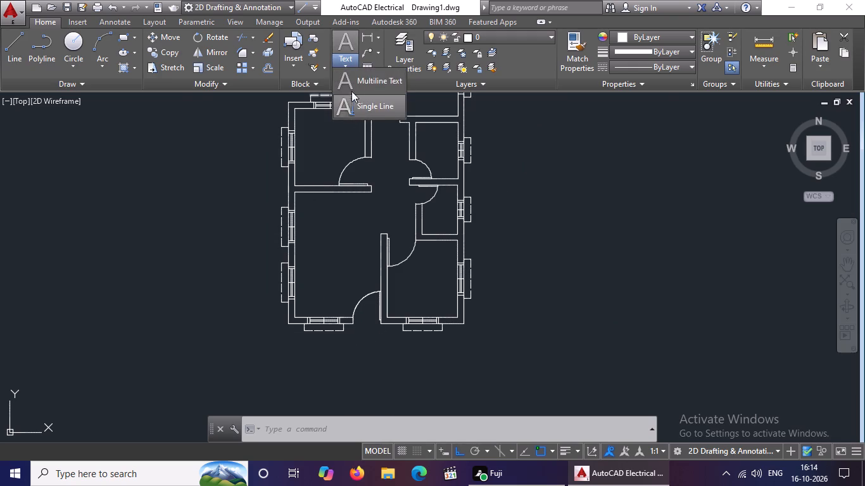
left_click(360, 119)
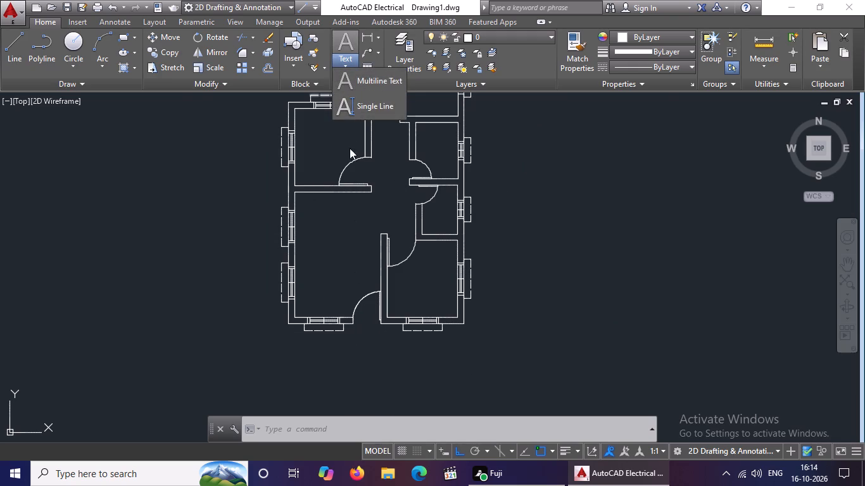
left_click_drag(359, 103, 360, 109)
scroll(438, 339, "up", 2)
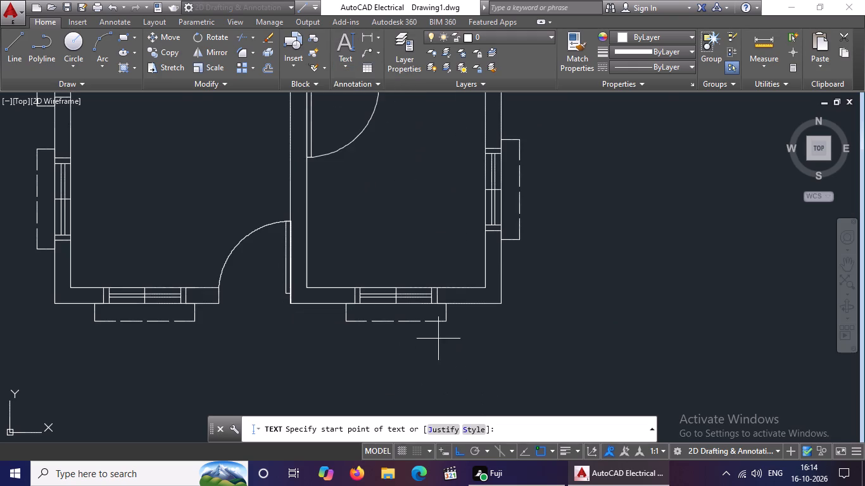
left_click(403, 330)
left_click(401, 348)
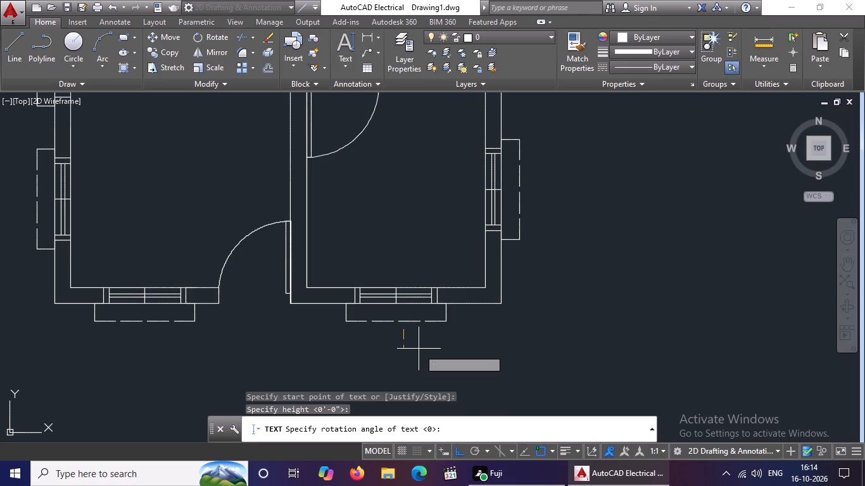
left_click(404, 351)
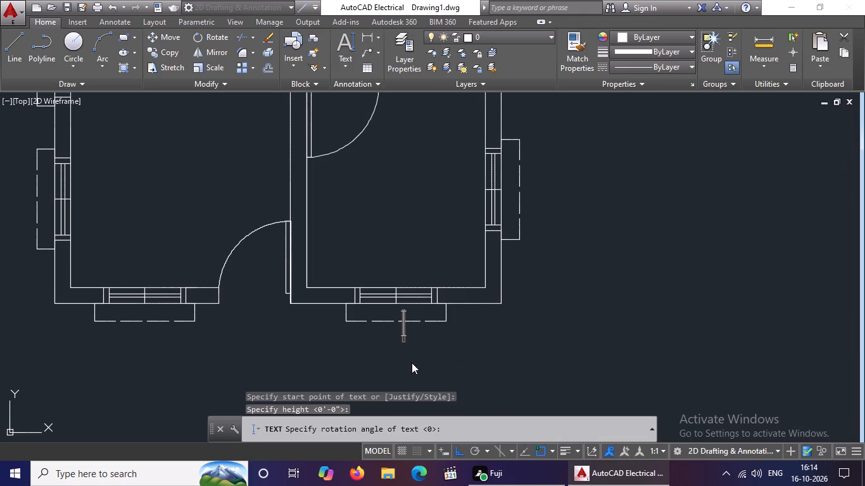
key("w")
key("Return")
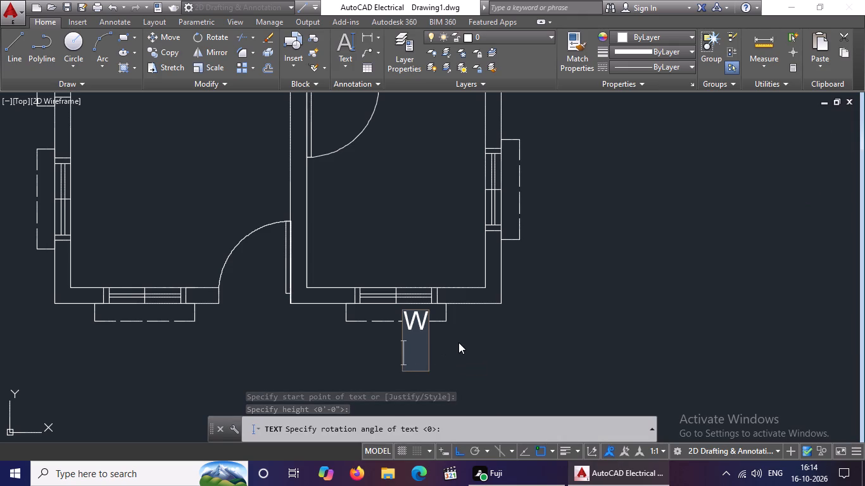
left_click(464, 342)
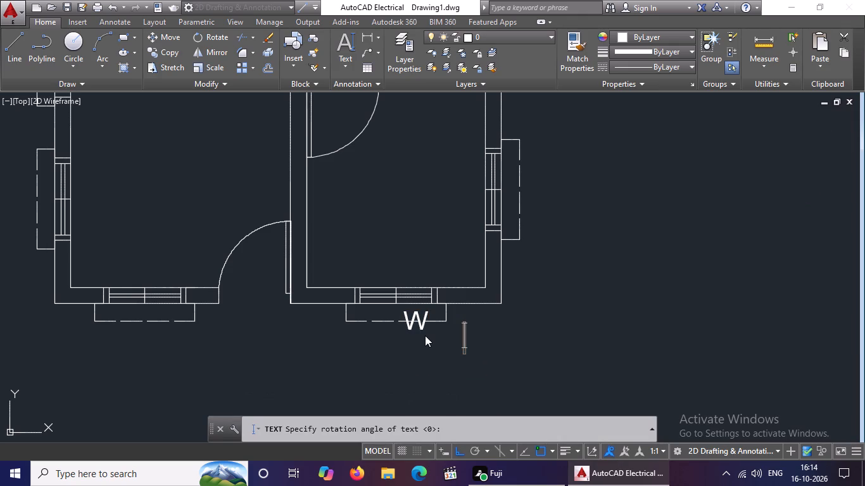
key("Escape")
Rotate the W label 90° counterclockwise about its middle so that it reads horizontally.
left_click(412, 342)
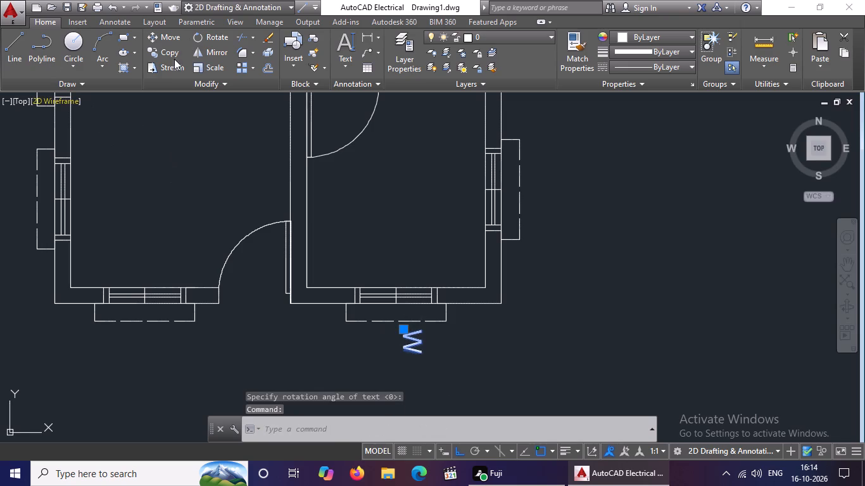
left_click(213, 37)
left_click(410, 340)
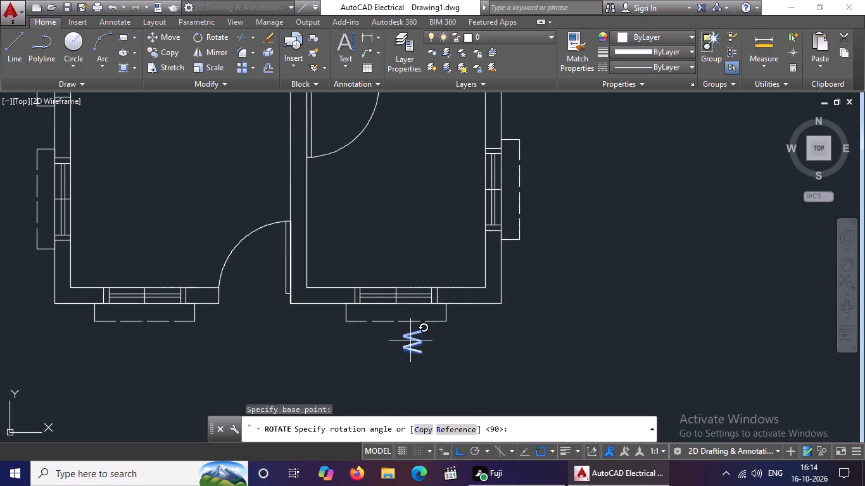
left_click(407, 279)
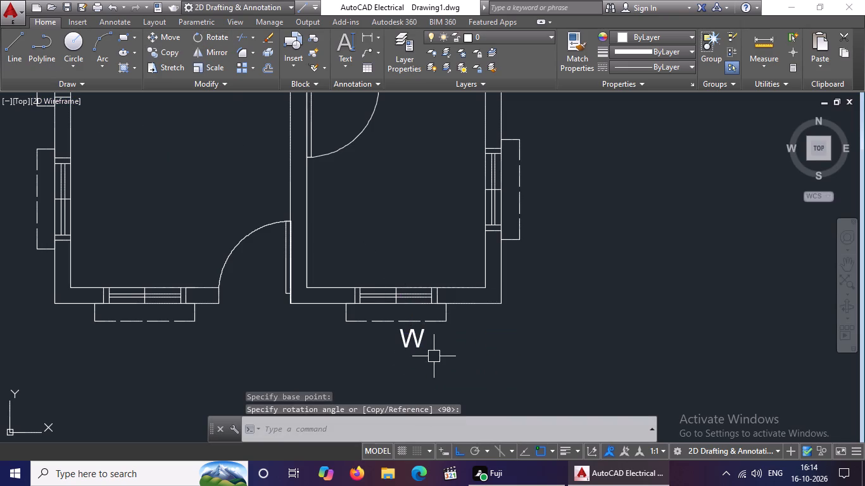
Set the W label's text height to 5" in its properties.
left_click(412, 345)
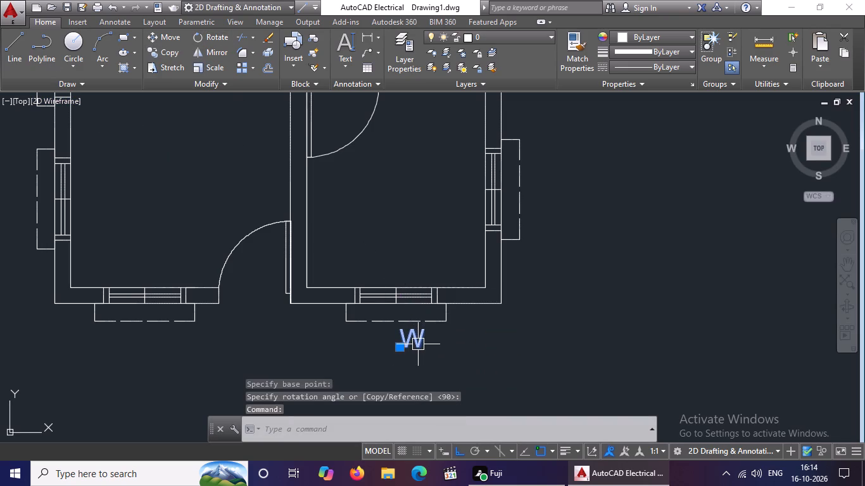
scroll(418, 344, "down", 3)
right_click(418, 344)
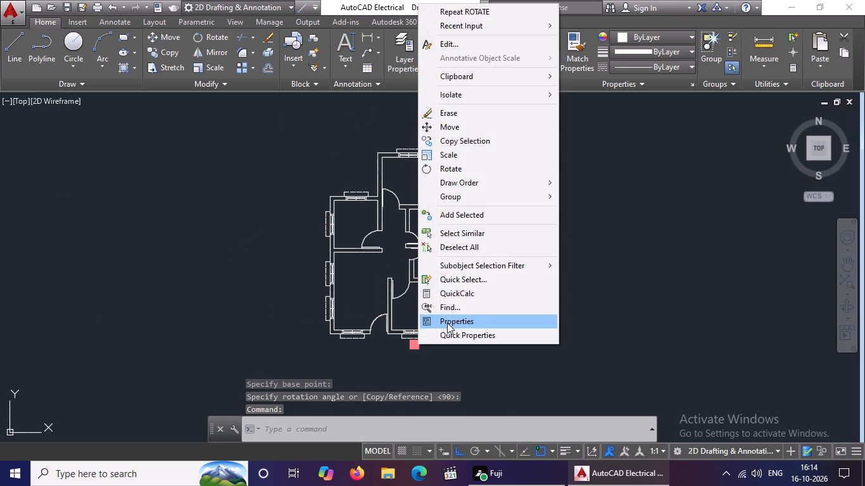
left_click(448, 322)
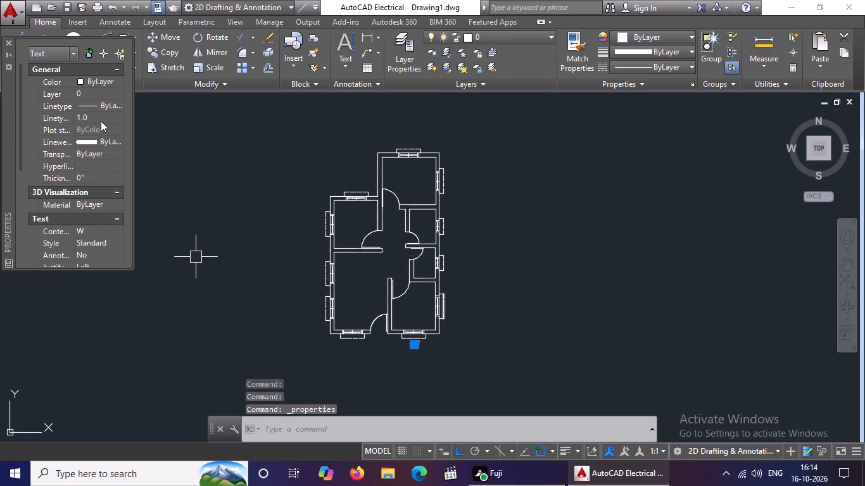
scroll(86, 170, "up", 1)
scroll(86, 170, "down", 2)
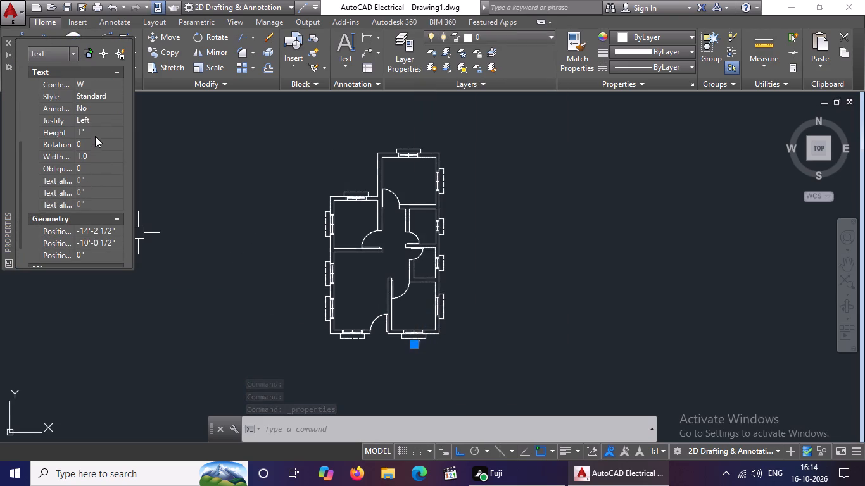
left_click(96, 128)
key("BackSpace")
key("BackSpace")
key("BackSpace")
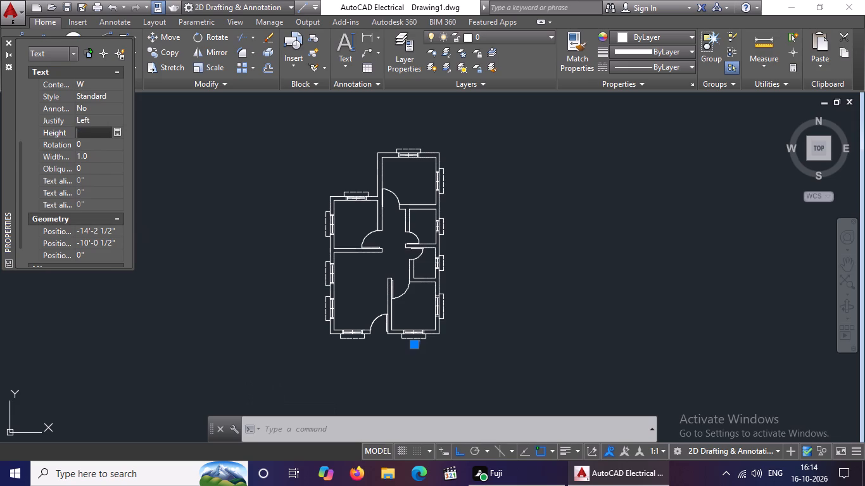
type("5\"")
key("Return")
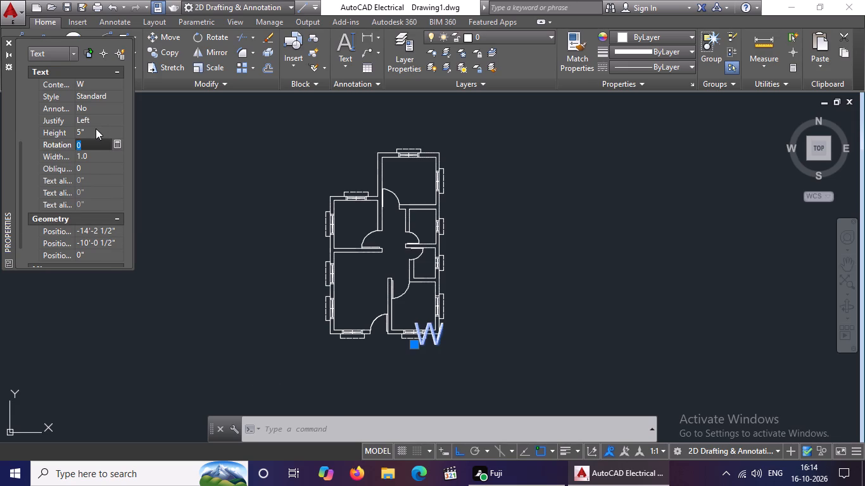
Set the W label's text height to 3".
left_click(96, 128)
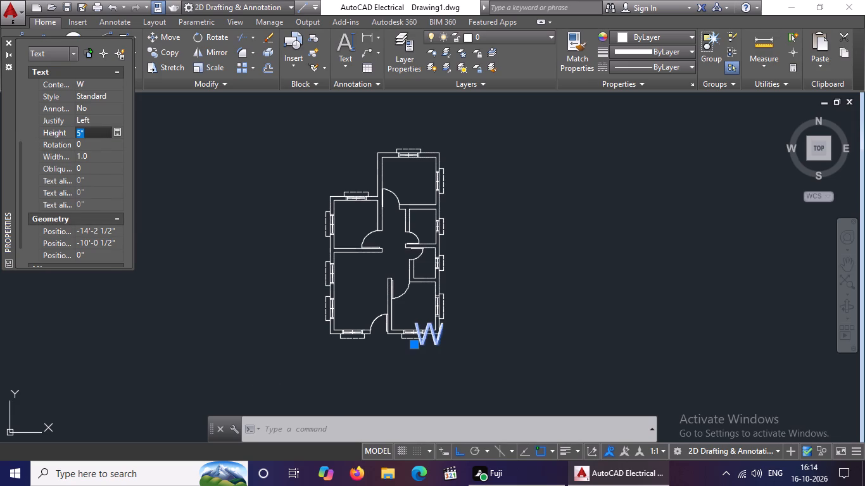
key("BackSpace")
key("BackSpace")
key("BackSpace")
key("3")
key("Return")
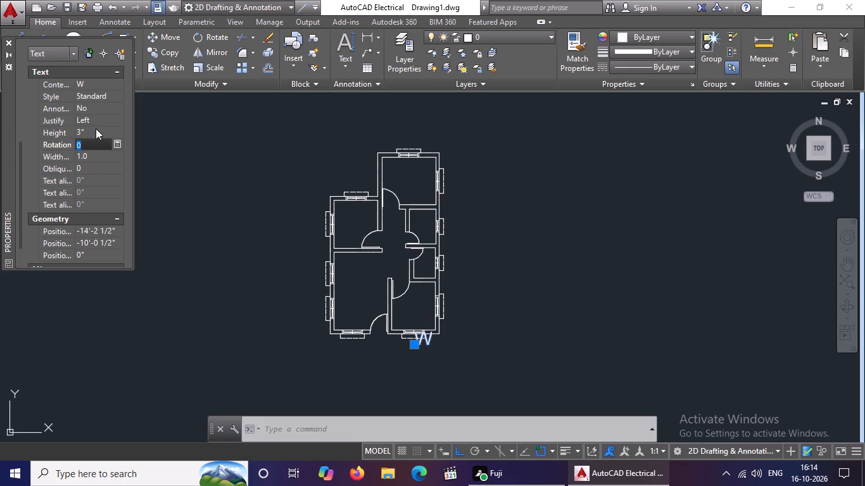
Set the W label's text height to 1" and close its properties.
left_click(95, 132)
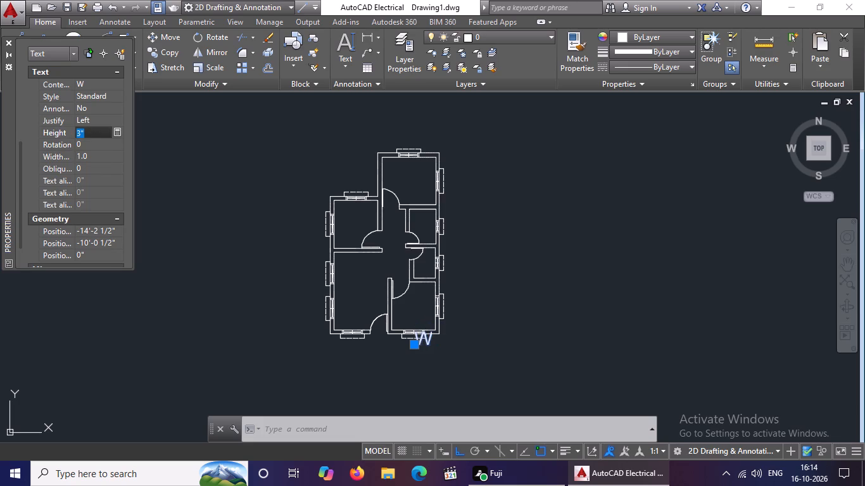
key("BackSpace")
key("BackSpace")
key("BackSpace")
type("1\"")
key("Return")
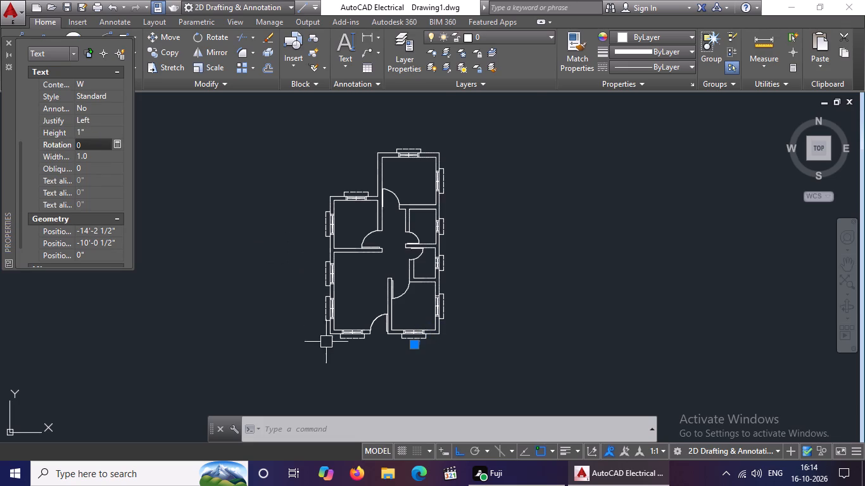
scroll(381, 361, "up", 2)
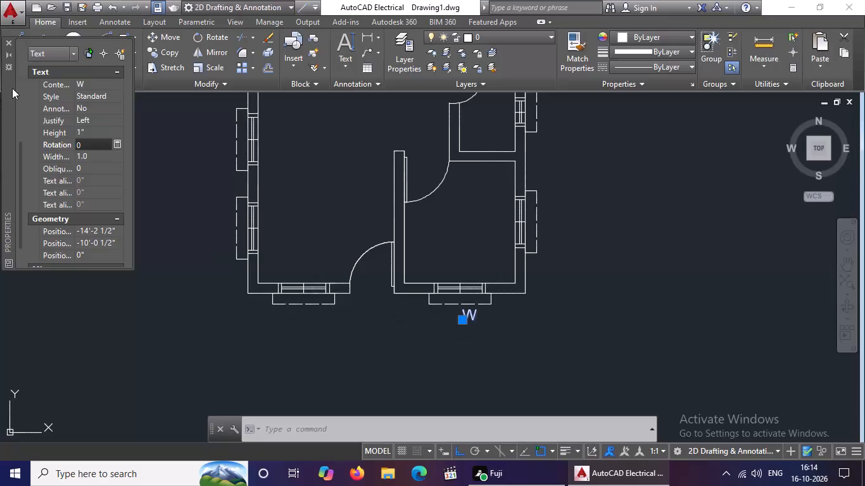
left_click(6, 40)
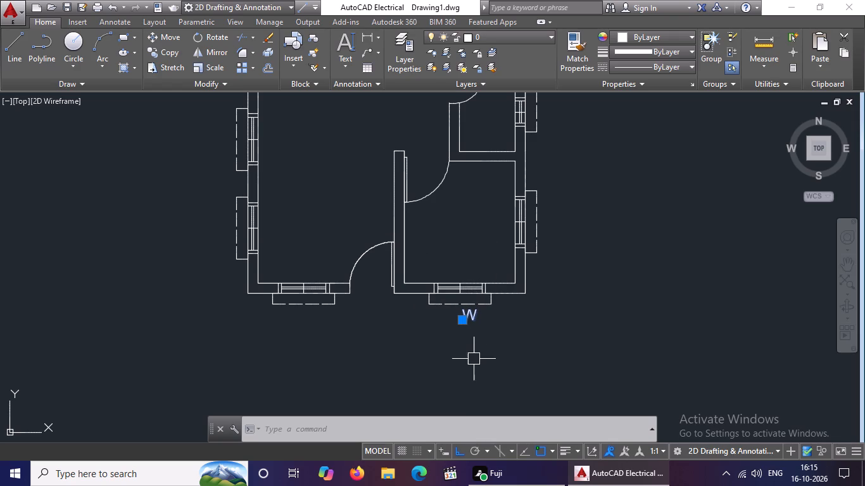
With Ortho off, move the W label so it is centred just below the southeast window's dashed outline.
left_click(465, 318)
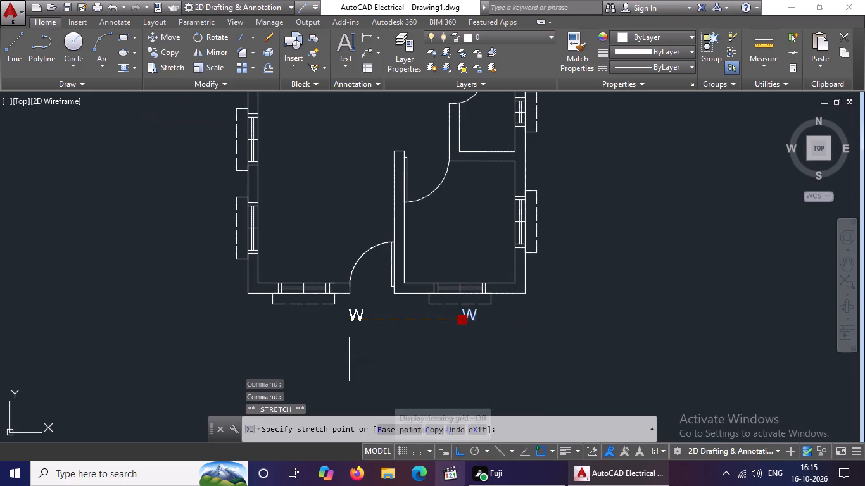
left_click(458, 447)
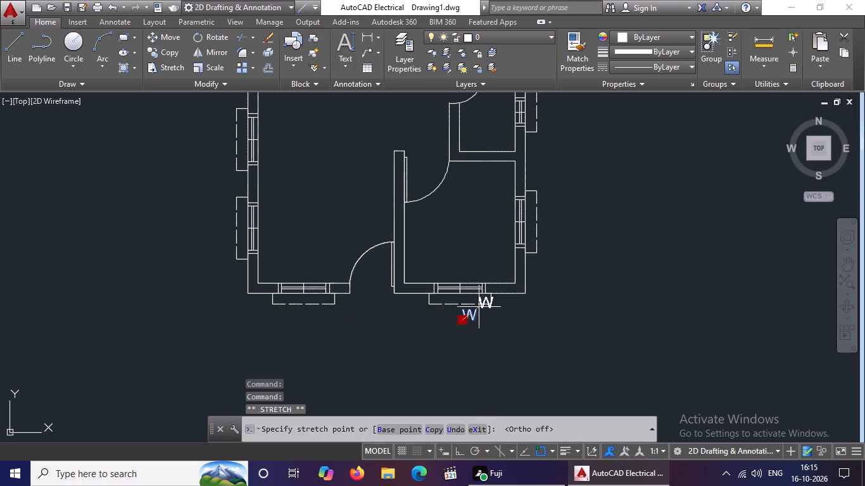
scroll(459, 311, "up", 2)
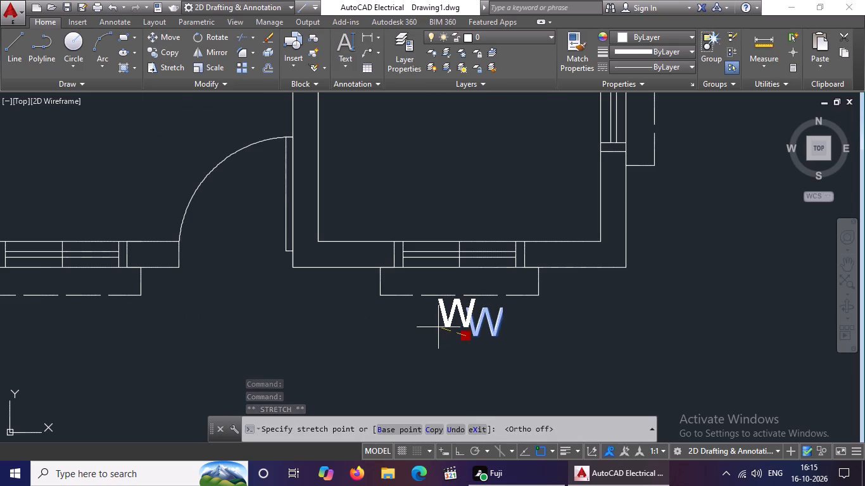
left_click(439, 328)
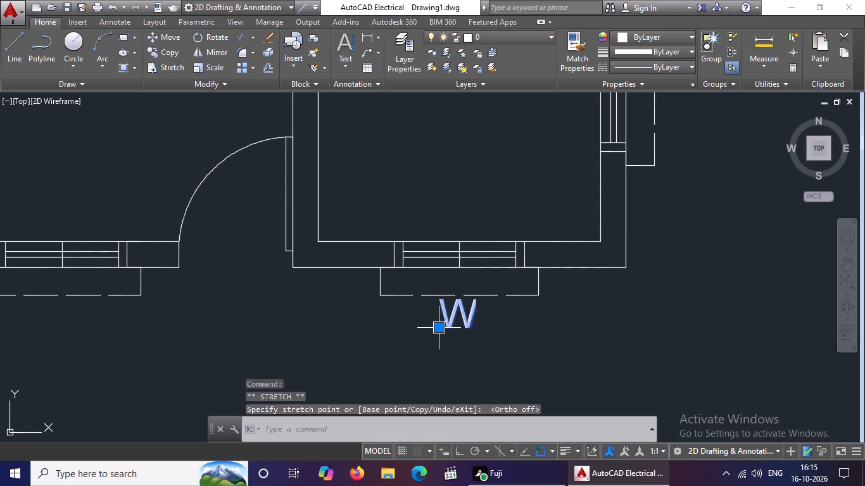
With Ortho on, copy the W label about 1'-2" west to below the dashed outline of the other south window.
scroll(495, 346, "down", 3)
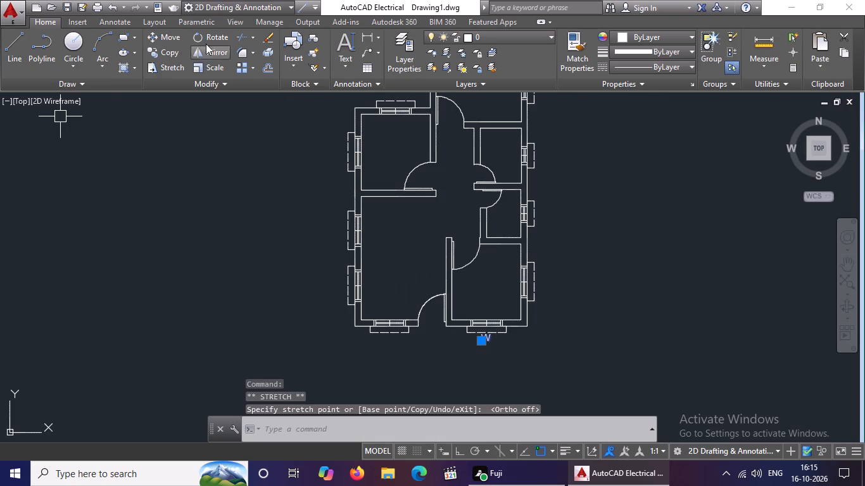
left_click(167, 49)
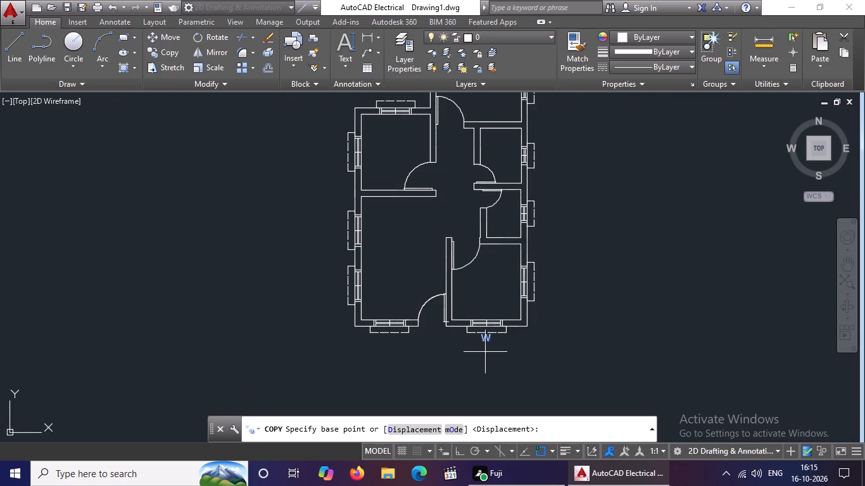
scroll(483, 333, "up", 3)
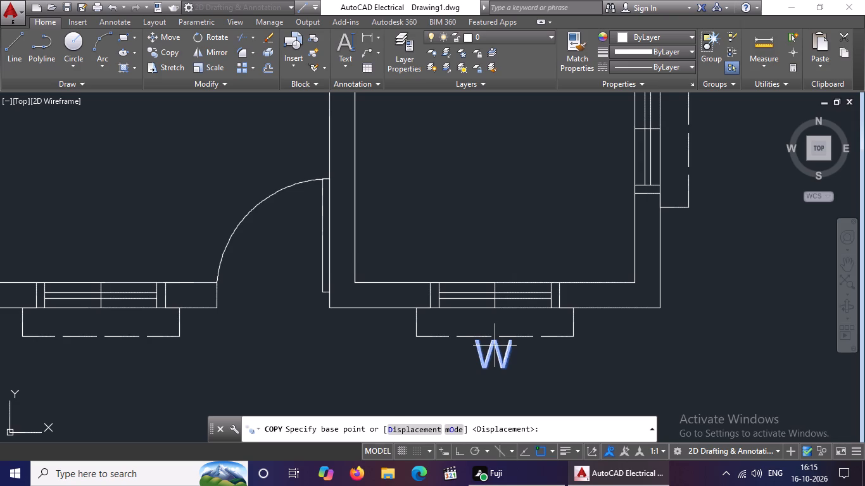
left_click(495, 345)
scroll(243, 346, "down", 1)
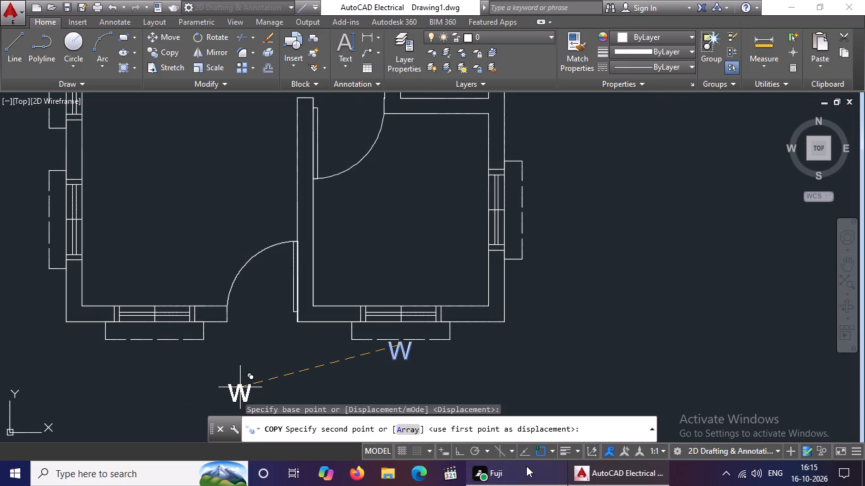
left_click(457, 447)
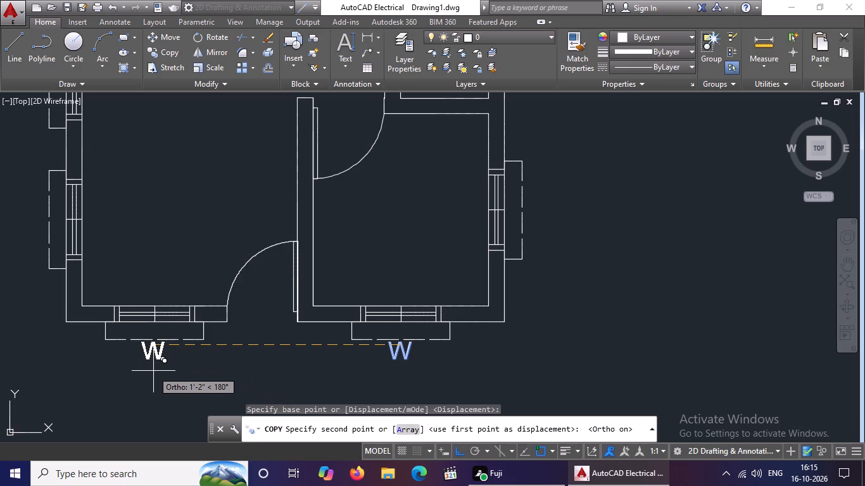
left_click(155, 371)
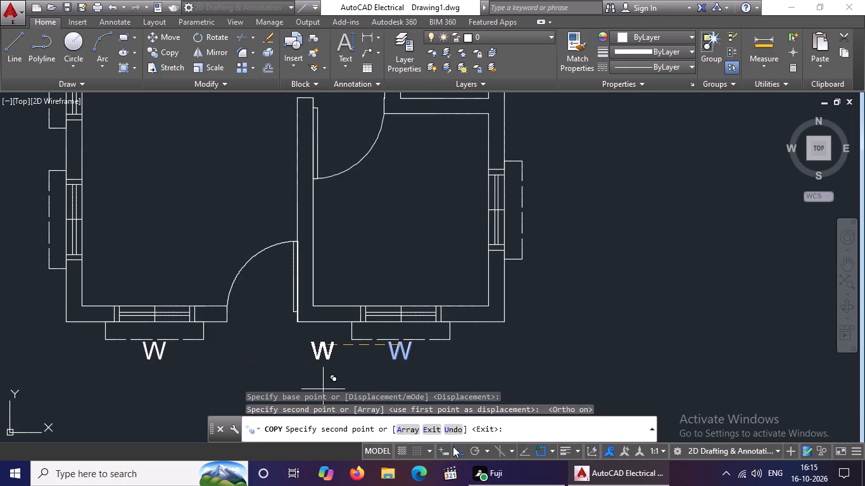
With Ortho off, copy the W label beside the dashed outlines of the southernmost east-wall and west-wall windows.
left_click(453, 446)
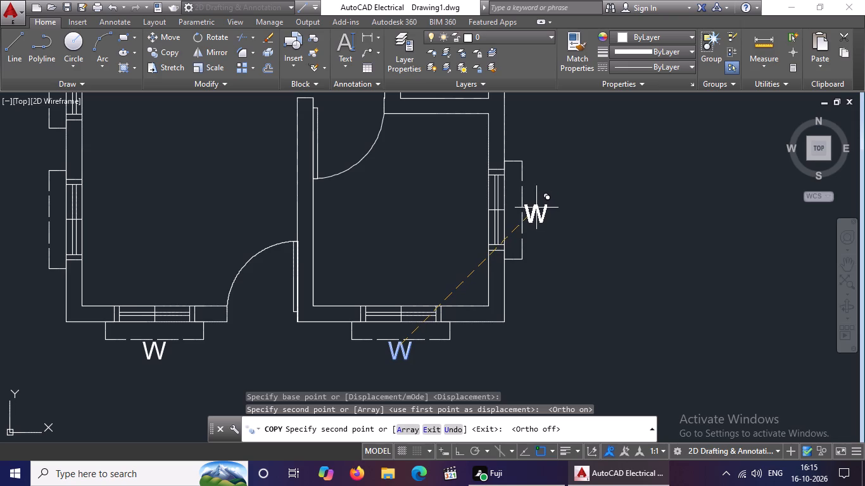
left_click(537, 208)
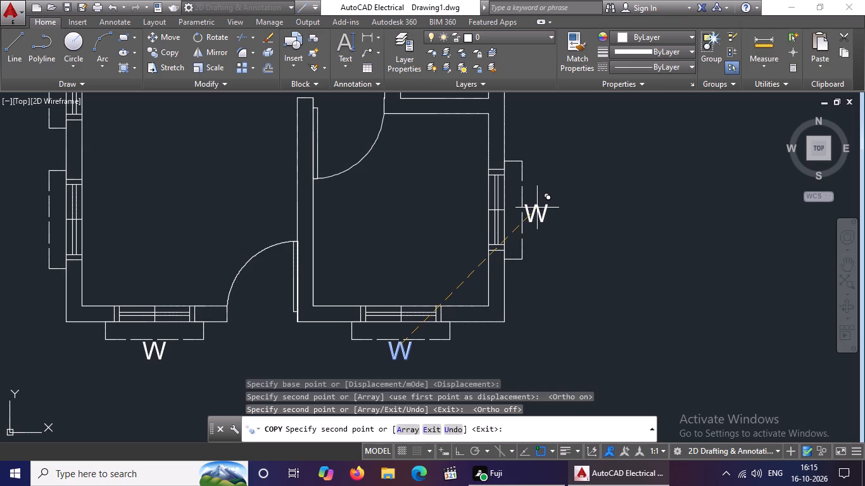
left_click(34, 220)
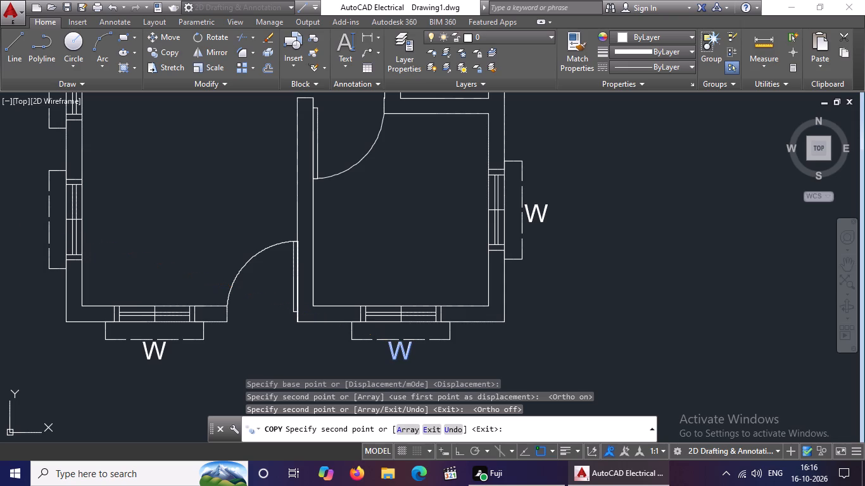
scroll(303, 263, "down", 3)
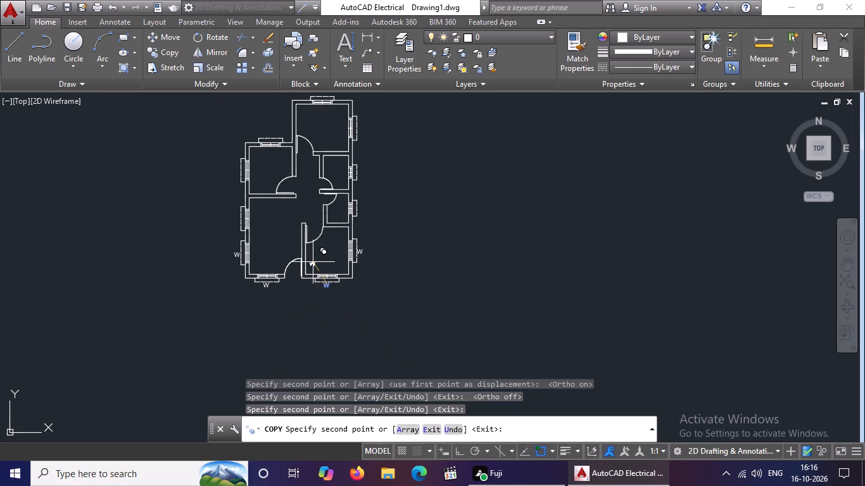
key("Escape")
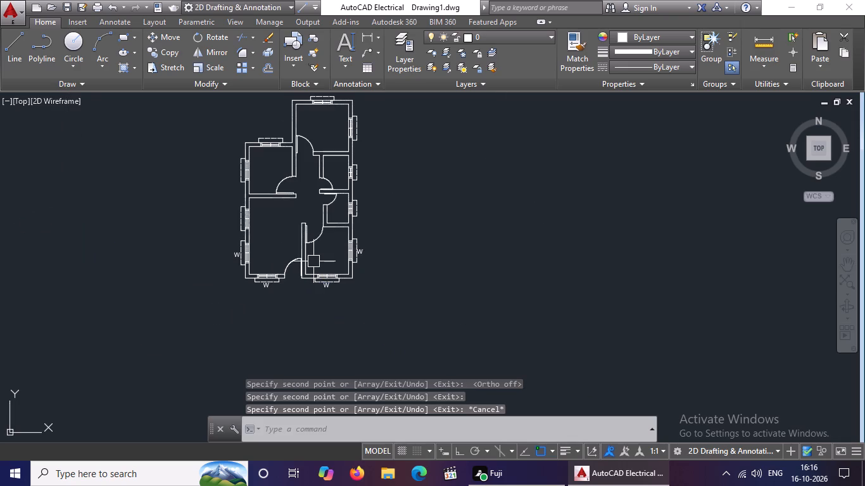
With Ortho on, copy the southernmost east-wall W label straight north beside the other three east windows, the farthest about 2'-4 1/2" away.
scroll(372, 239, "up", 2)
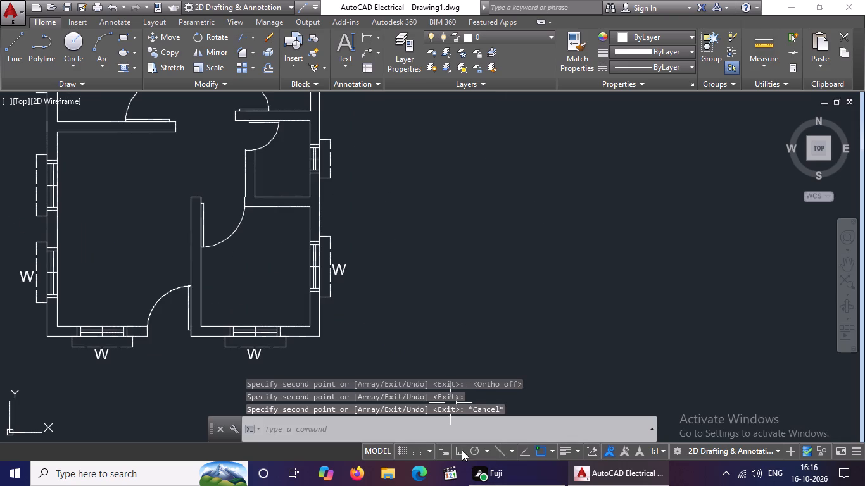
left_click(462, 449)
left_click(336, 270)
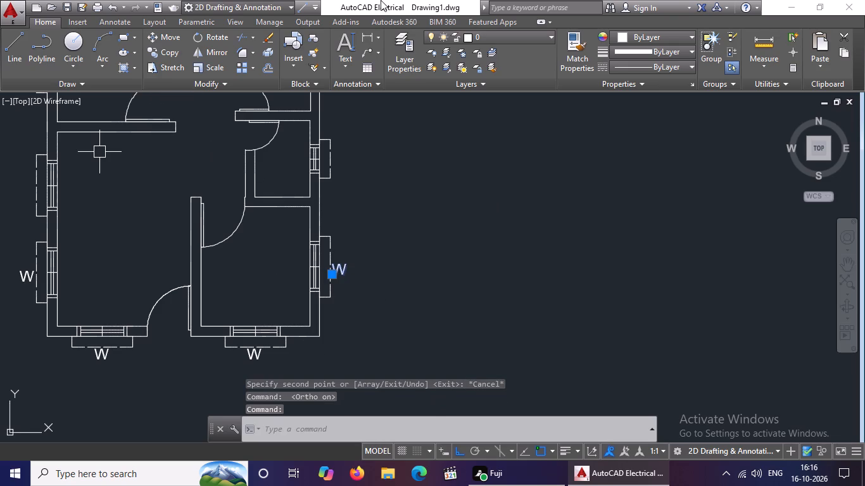
left_click(163, 48)
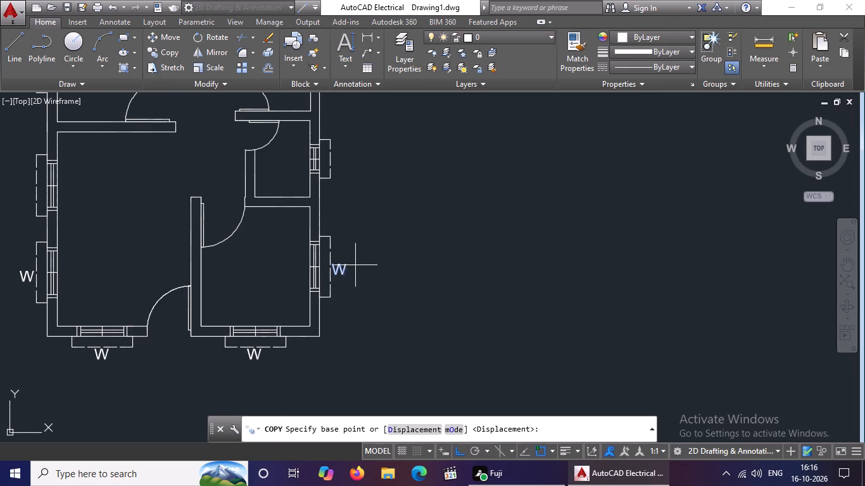
left_click(340, 267)
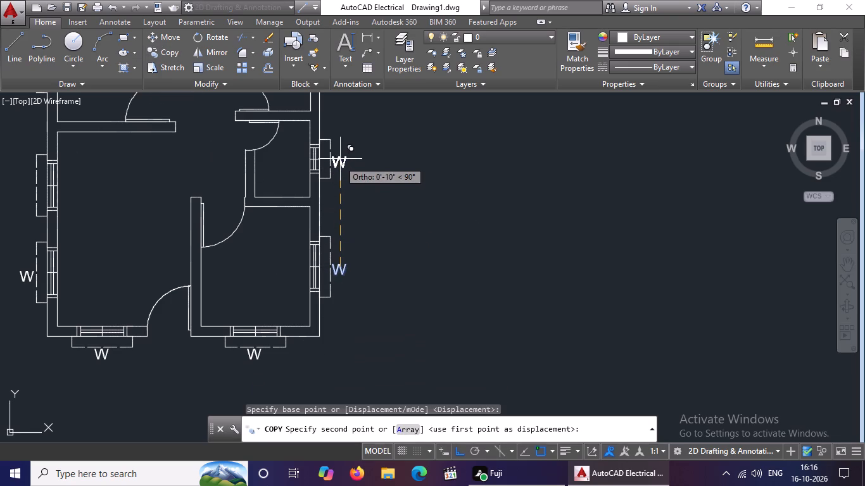
left_click(341, 161)
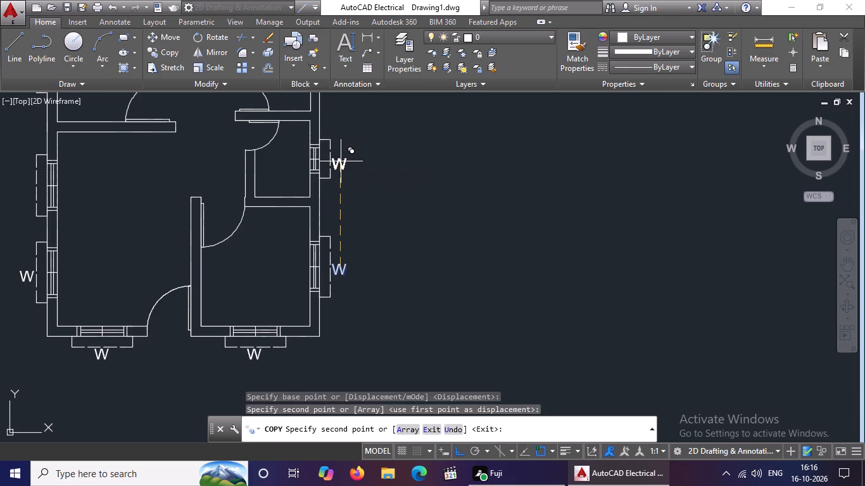
scroll(344, 160, "down", 4)
scroll(346, 132, "up", 4)
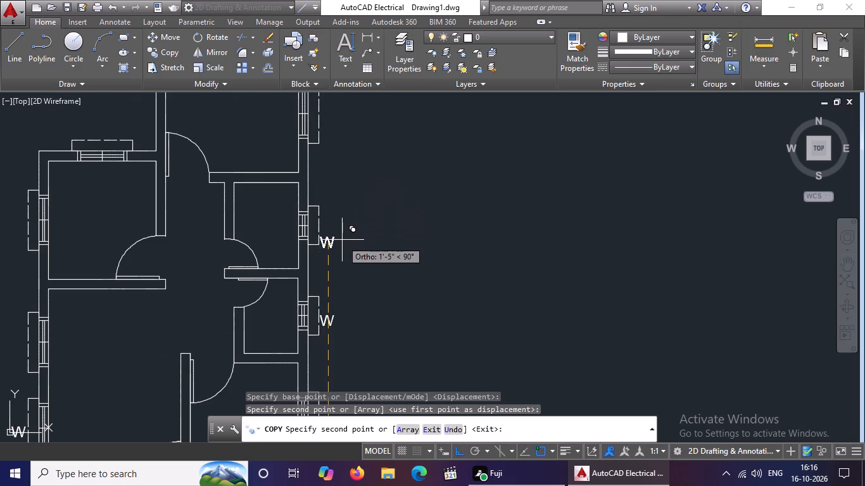
left_click(342, 227)
scroll(342, 141, "down", 2)
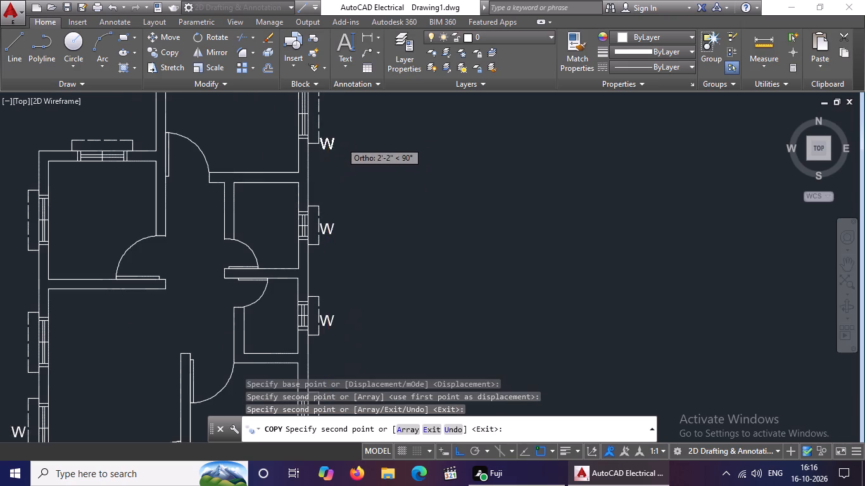
scroll(342, 141, "down", 1)
scroll(343, 132, "up", 3)
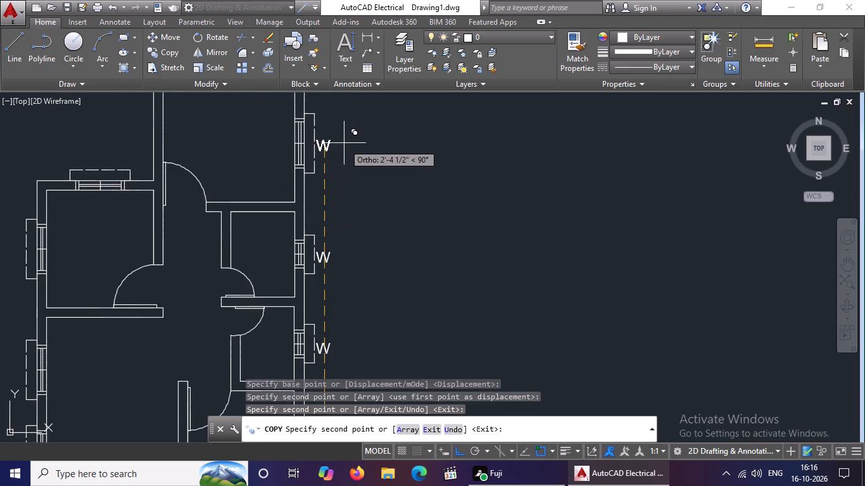
left_click(344, 143)
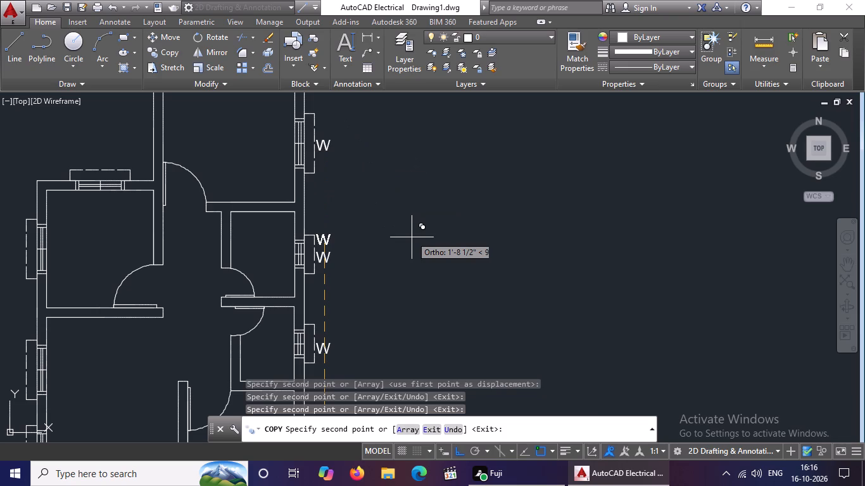
key("Escape")
Copy the southernmost west-wall W label straight north about 0'-8" and 1'-7 1/2", beside the other two west windows.
scroll(415, 258, "down", 3)
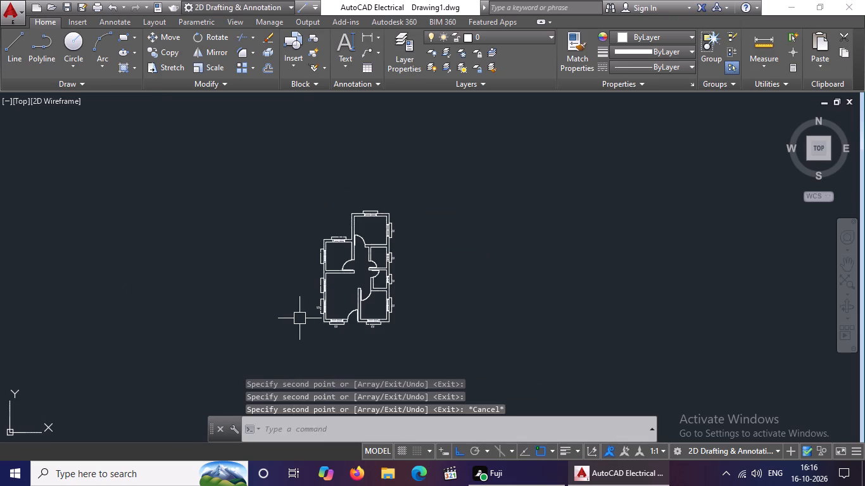
scroll(310, 306, "up", 3)
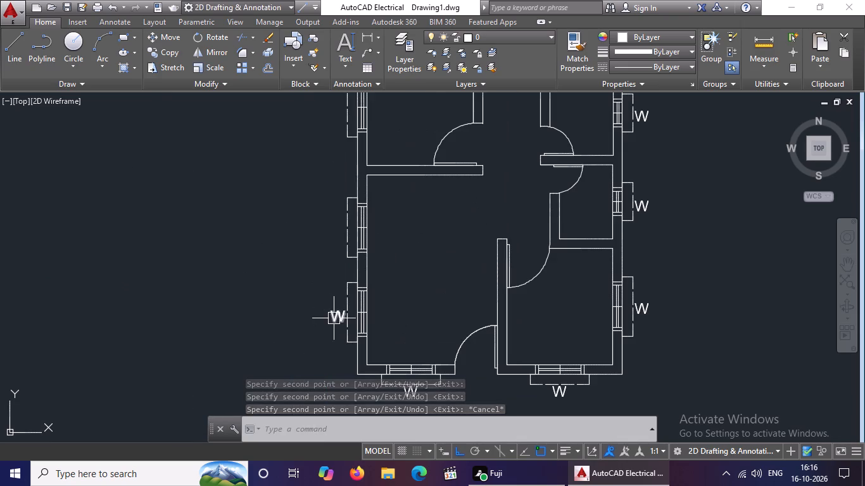
left_click(334, 317)
left_click(157, 51)
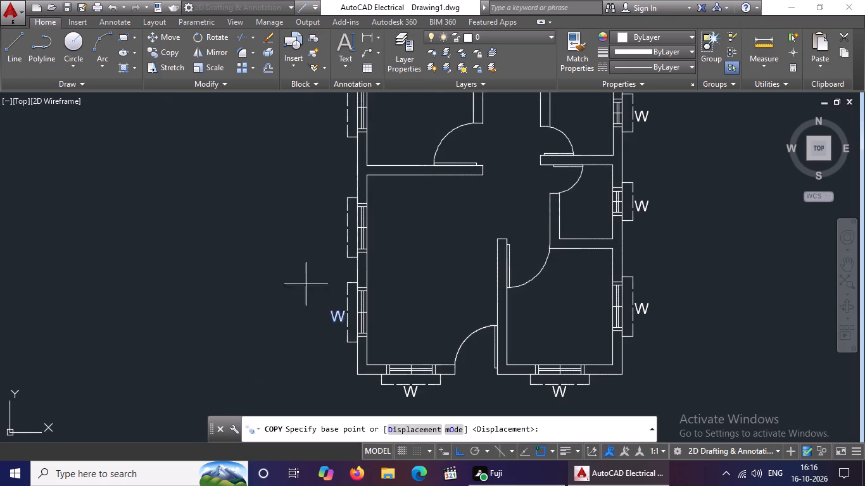
left_click(336, 313)
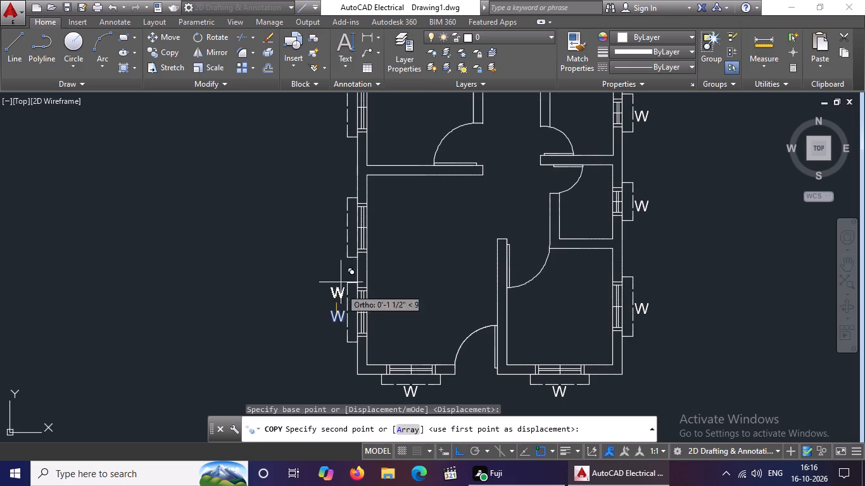
left_click(337, 224)
scroll(337, 199, "down", 3)
scroll(340, 164, "up", 3)
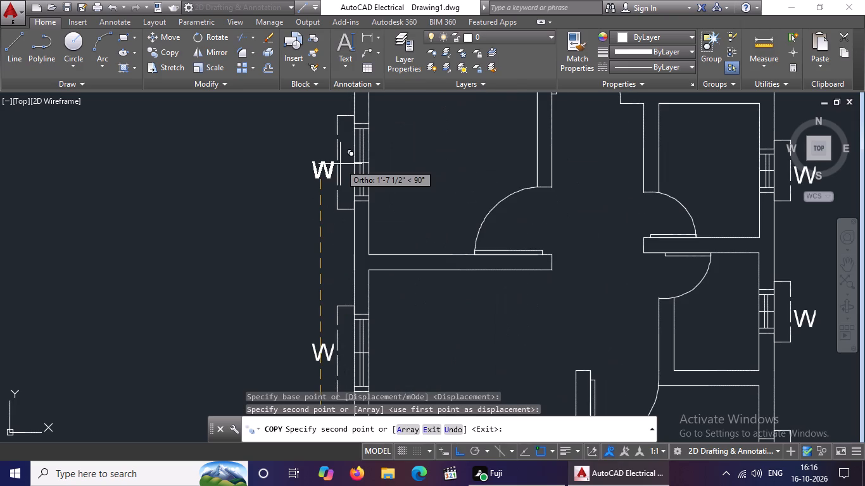
left_click(345, 158)
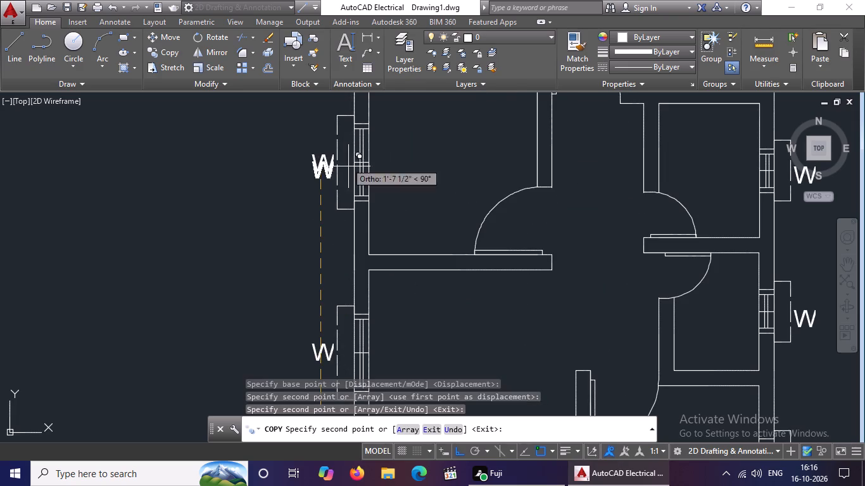
key("Escape")
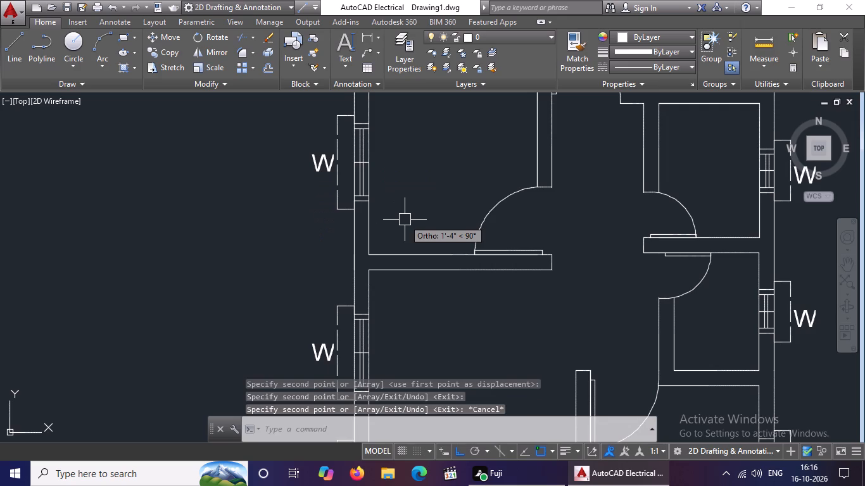
With Ortho off, copy the northernmost east-wall W label to just above the dashed outlines of the two north-facing windows.
scroll(483, 259, "down", 3)
scroll(555, 228, "up", 1)
scroll(586, 156, "up", 2)
left_click(545, 217)
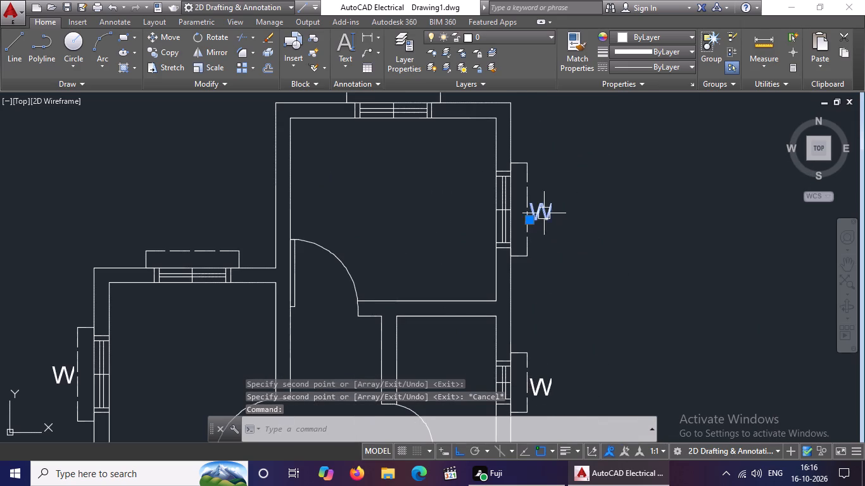
left_click(166, 54)
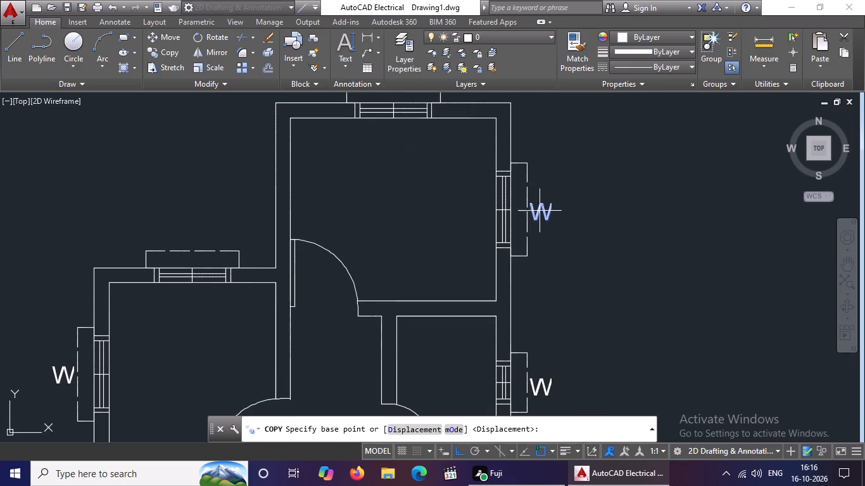
left_click(541, 209)
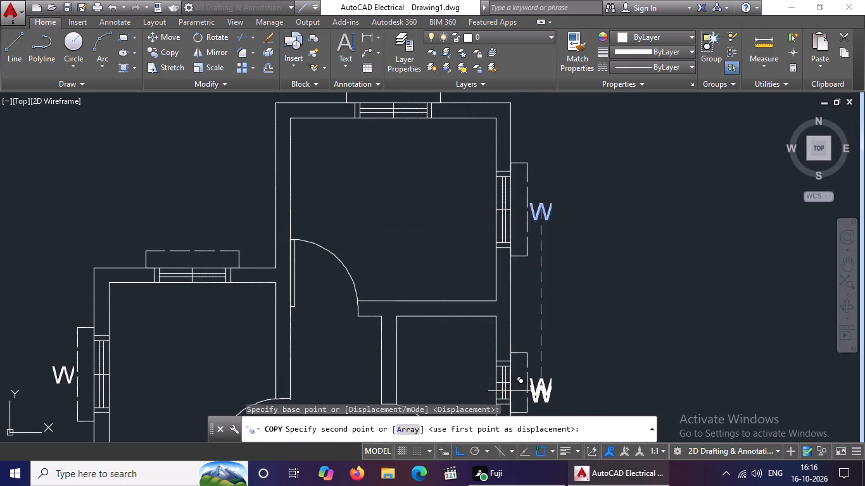
left_click(457, 449)
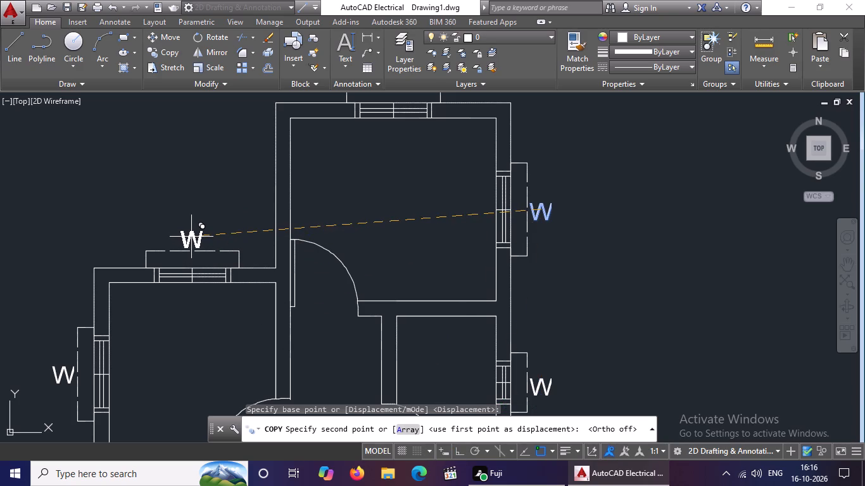
left_click(191, 237)
scroll(422, 173, "down", 2)
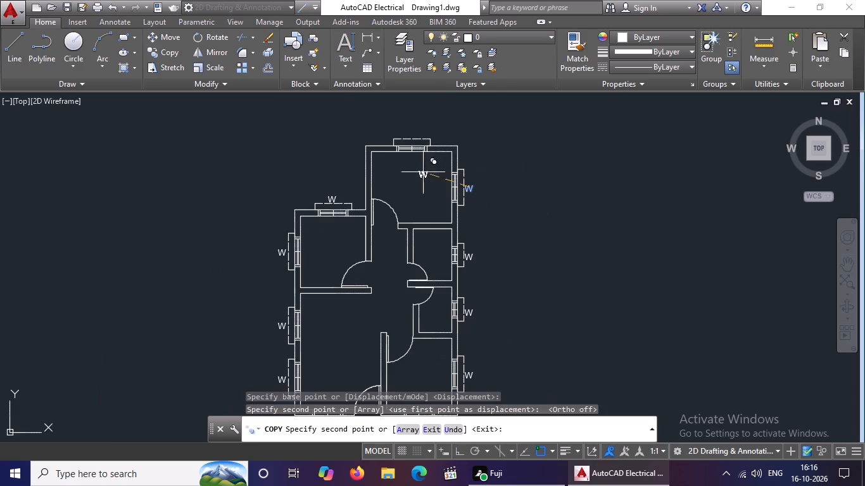
scroll(408, 138, "up", 2)
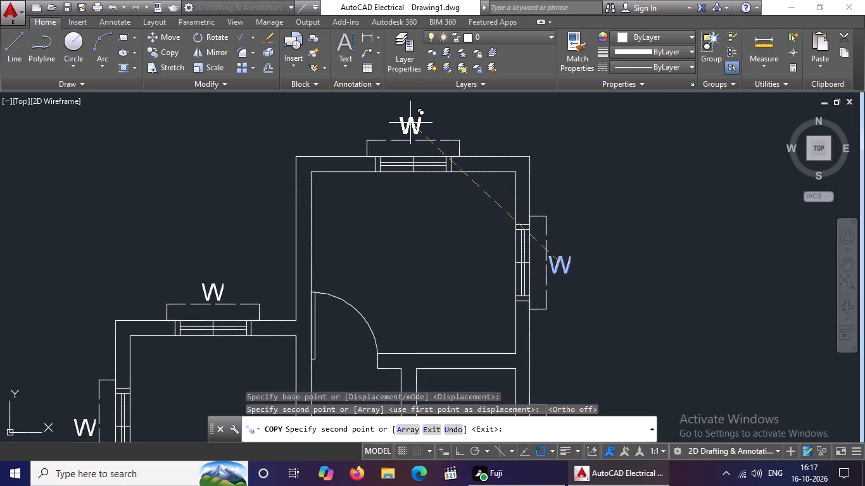
left_click(410, 126)
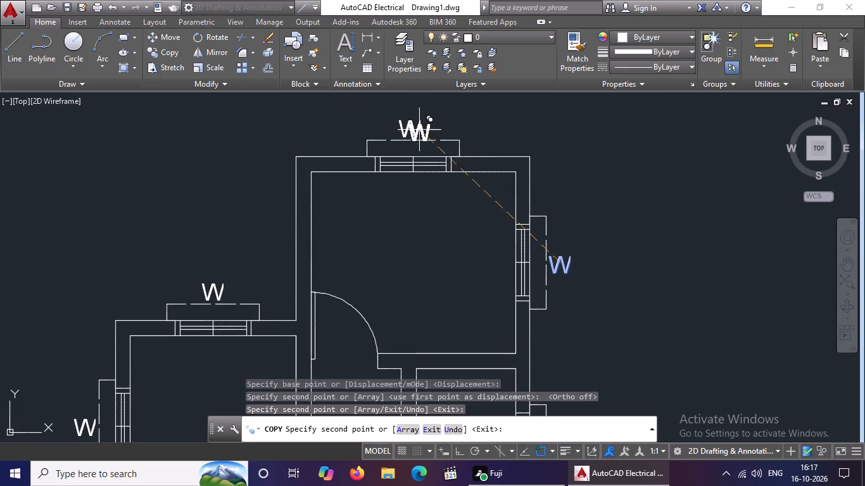
scroll(619, 182, "down", 1)
key("Escape")
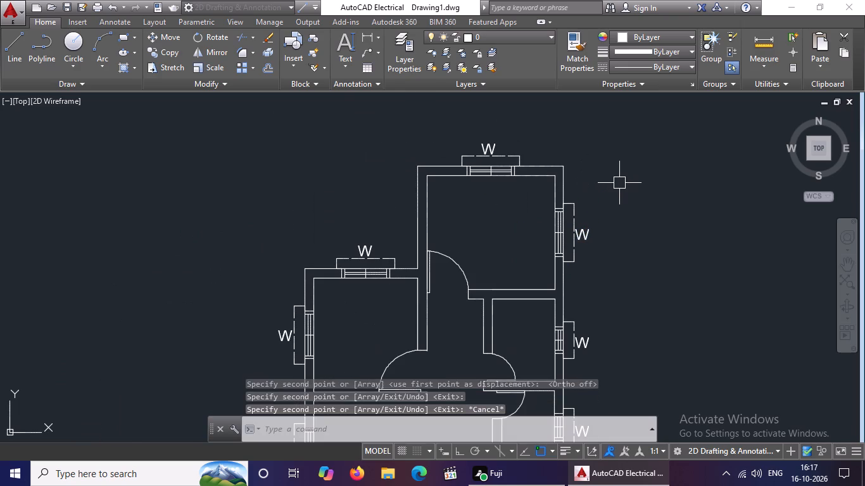
Change the W labels beside the two small middle windows on the east wall to V.
scroll(614, 185, "down", 4)
scroll(623, 247, "up", 3)
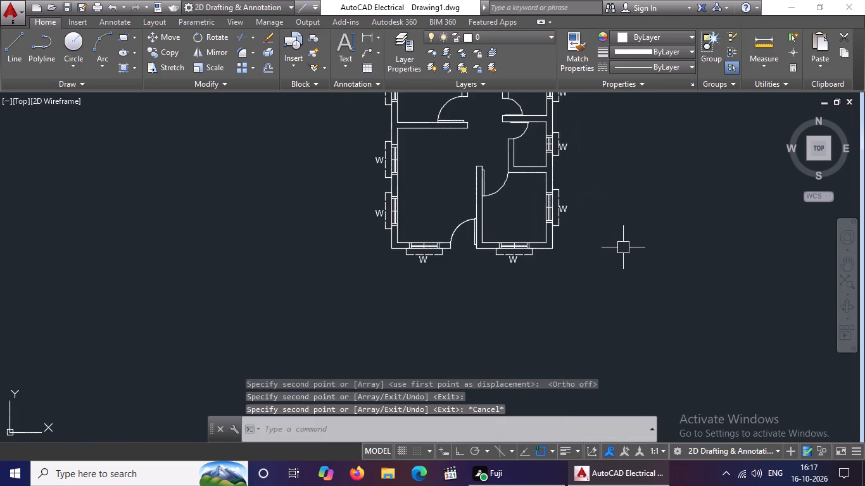
scroll(524, 202, "up", 2)
scroll(540, 206, "down", 2)
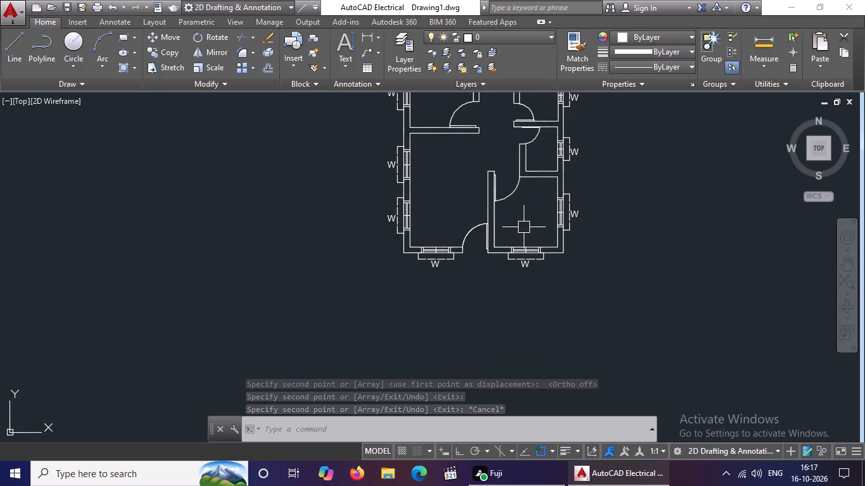
middle_click_drag(506, 330, 505, 339)
middle_click_drag(537, 282, 525, 327)
scroll(526, 326, "up", 1)
scroll(594, 182, "up", 2)
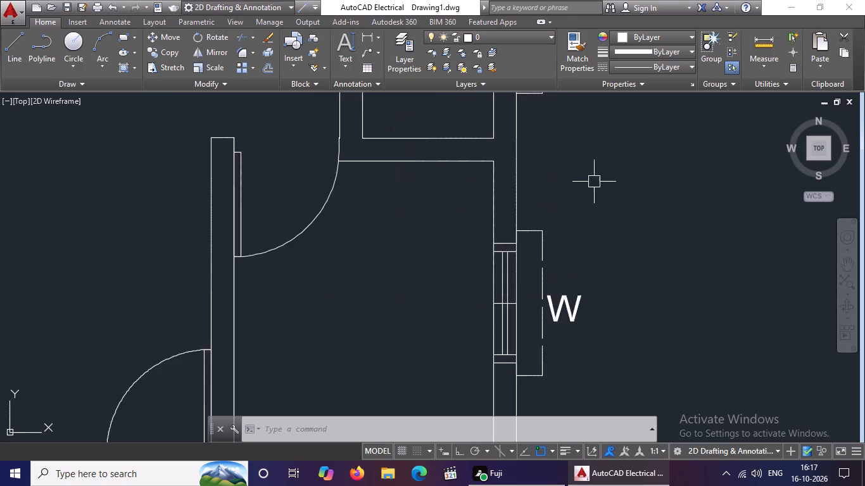
scroll(580, 165, "down", 6)
scroll(574, 125, "up", 4)
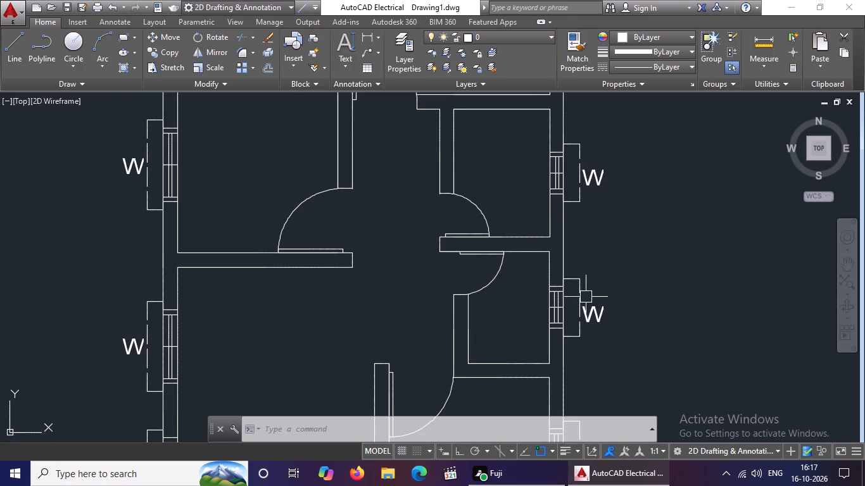
left_click(605, 315)
left_click(605, 315)
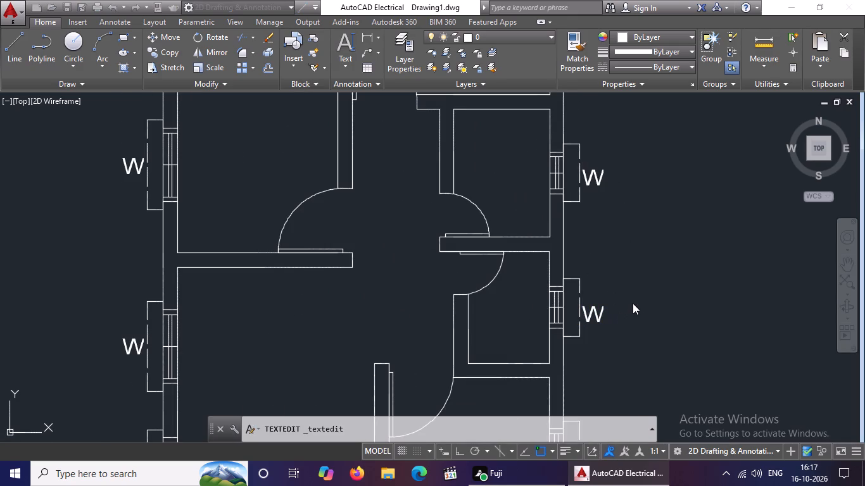
key("BackSpace")
key("v")
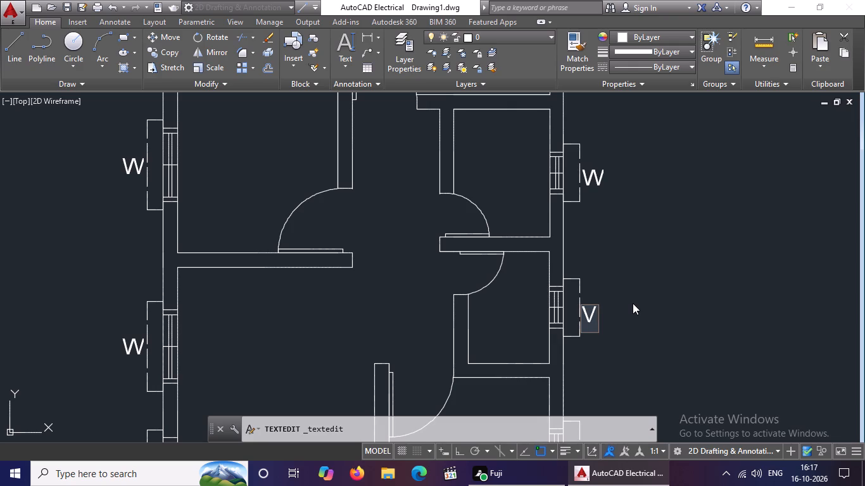
left_click(643, 329)
double_click(594, 175)
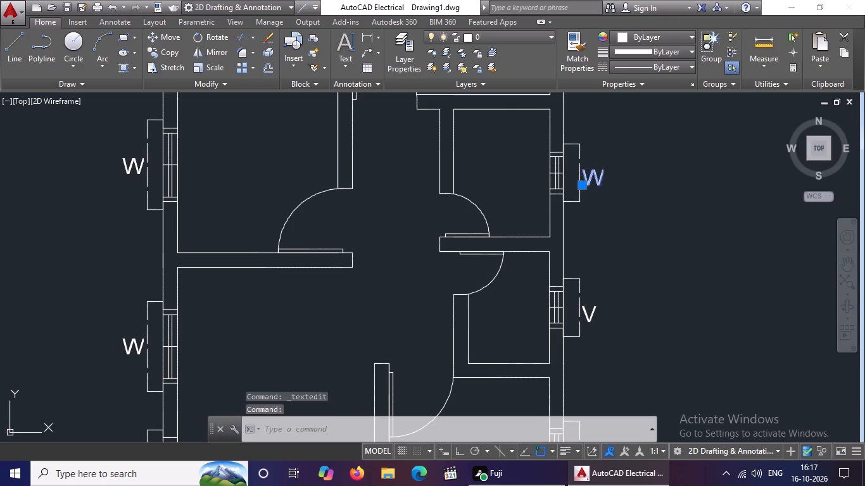
key("BackSpace")
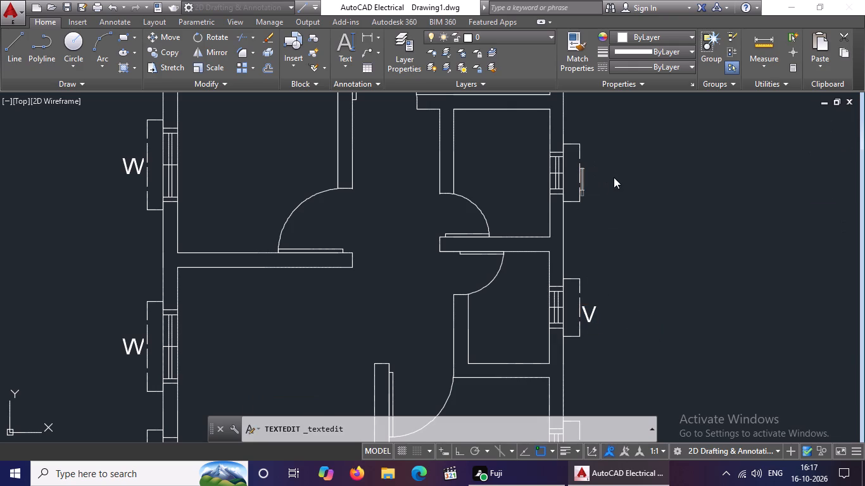
key("v")
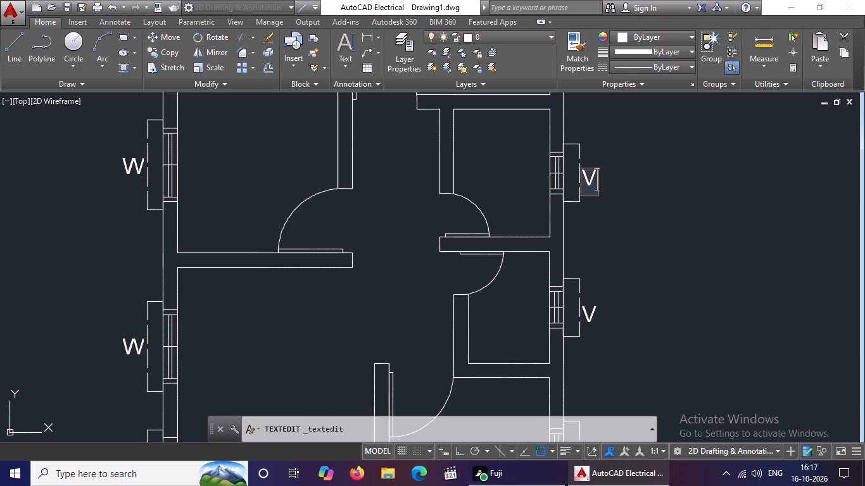
left_click(622, 192)
Copy the W label of the western south-wall window into the opening of the south entrance door.
scroll(625, 191, "down", 2)
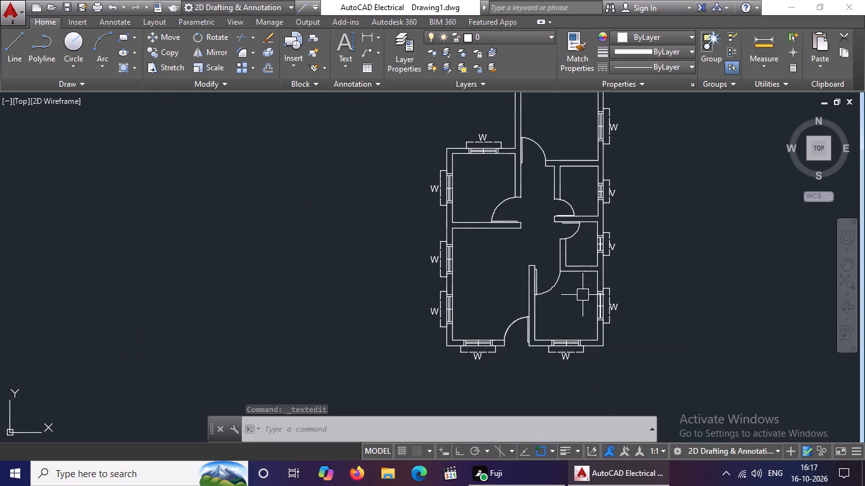
scroll(487, 373, "up", 1)
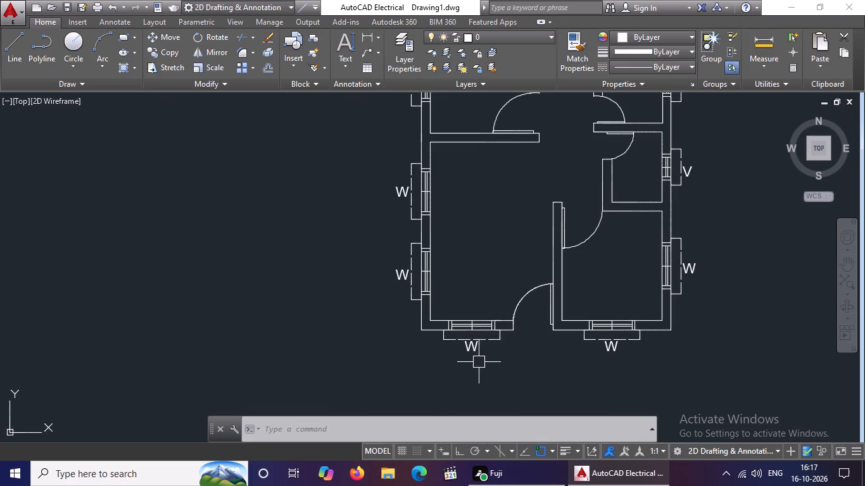
left_click(465, 349)
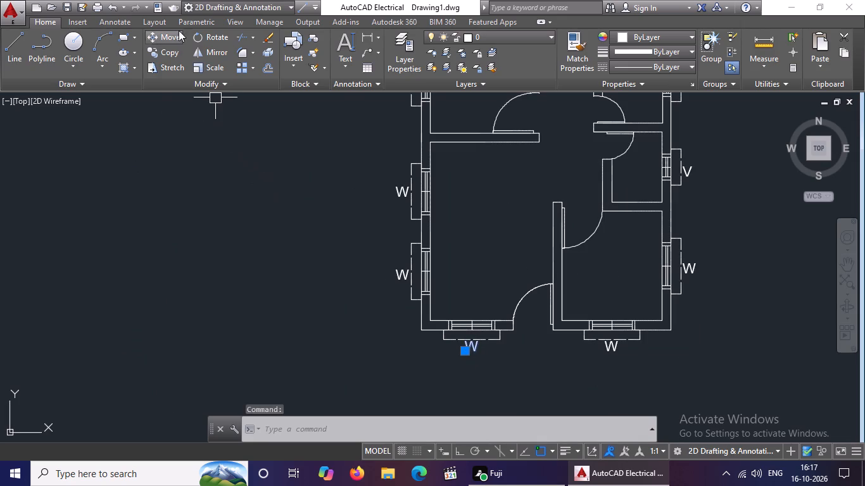
left_click(173, 50)
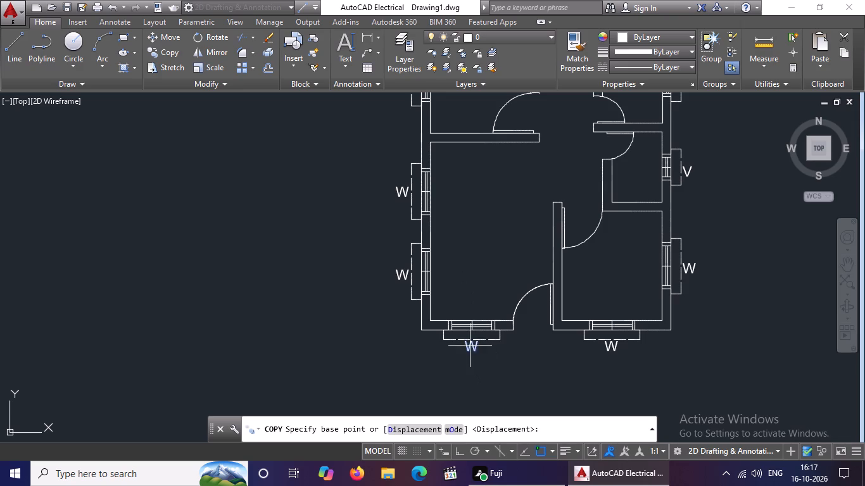
left_click(470, 344)
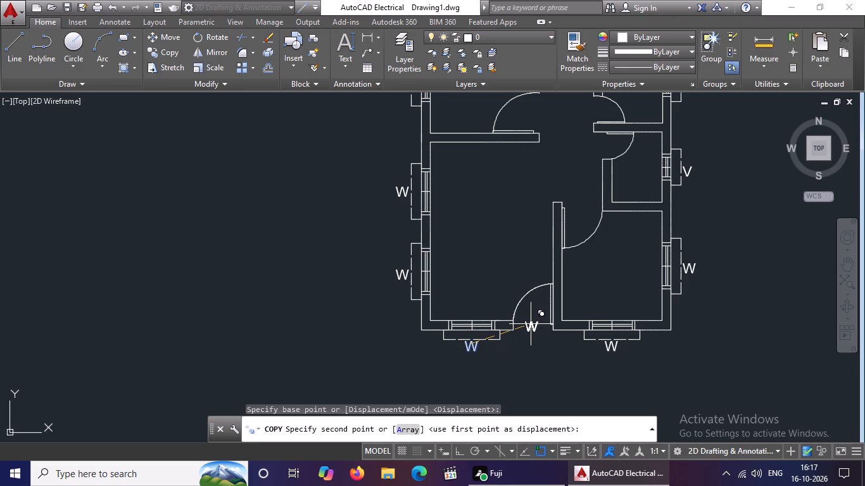
left_click(534, 324)
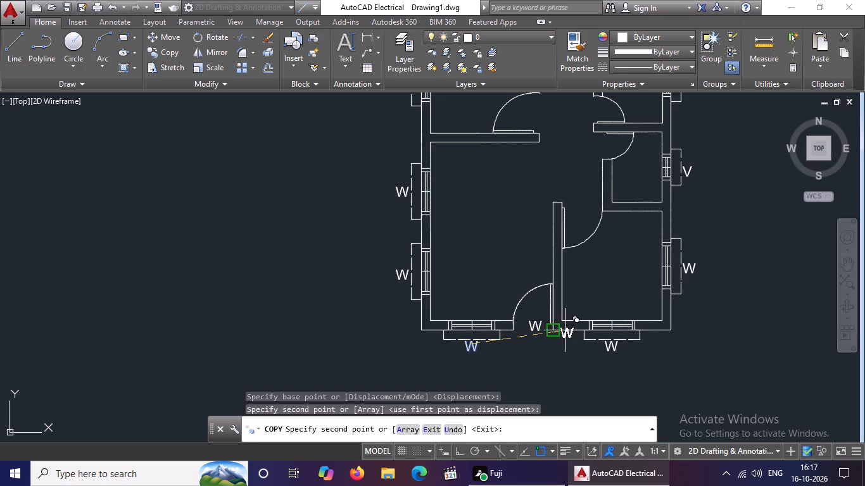
key("Escape")
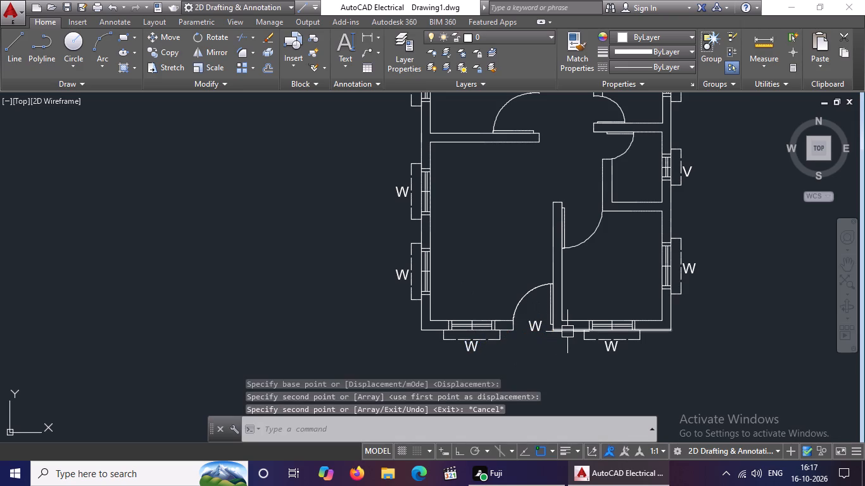
Change the copied W label in the south entrance door opening to D.
scroll(562, 333, "up", 1)
double_click(519, 326)
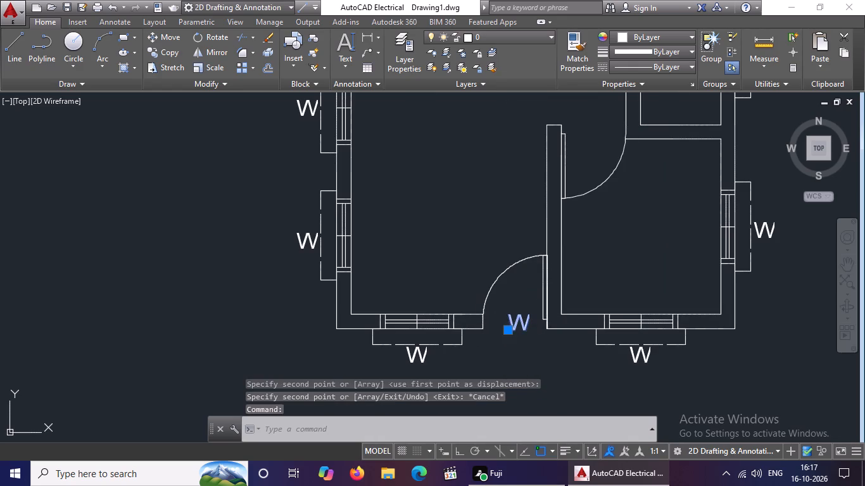
key("BackSpace")
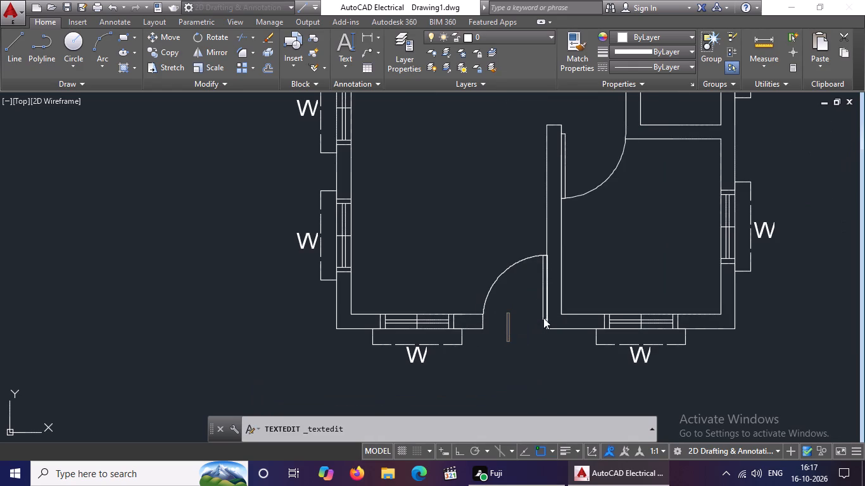
key("d")
left_click(540, 356)
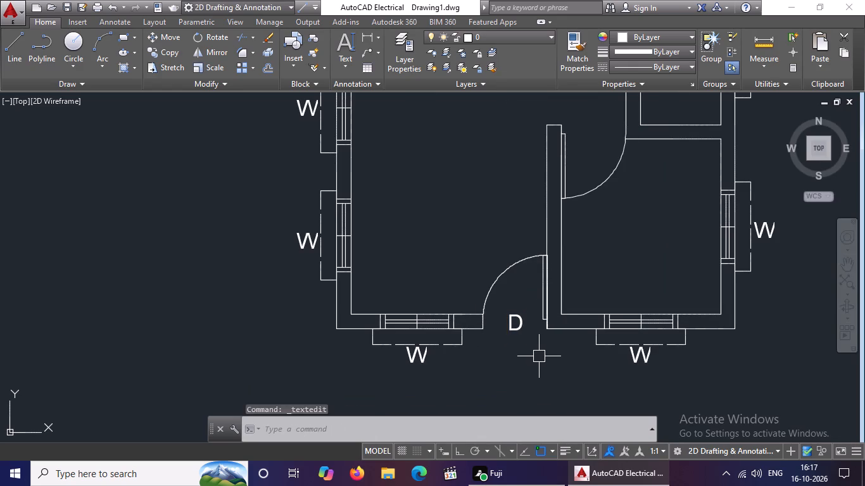
Copy the entrance door's D label to the five interior doors: southeast room, northwest room, north room and the two small east rooms.
left_click(517, 322)
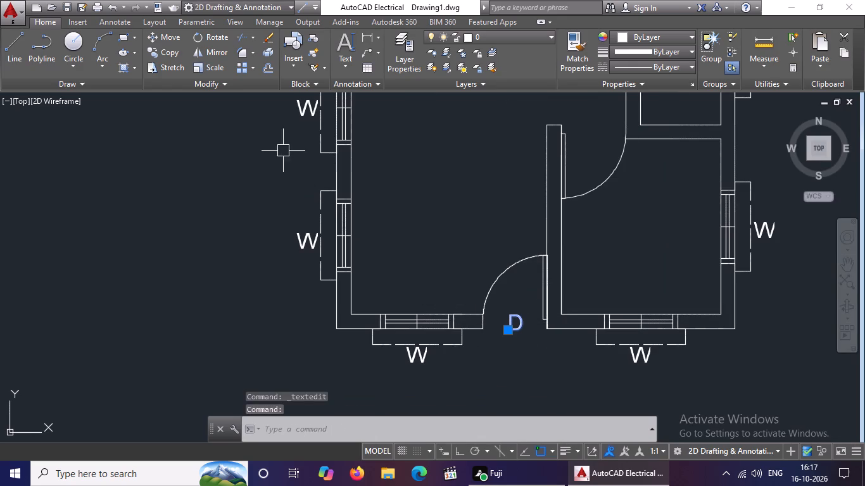
left_click(165, 50)
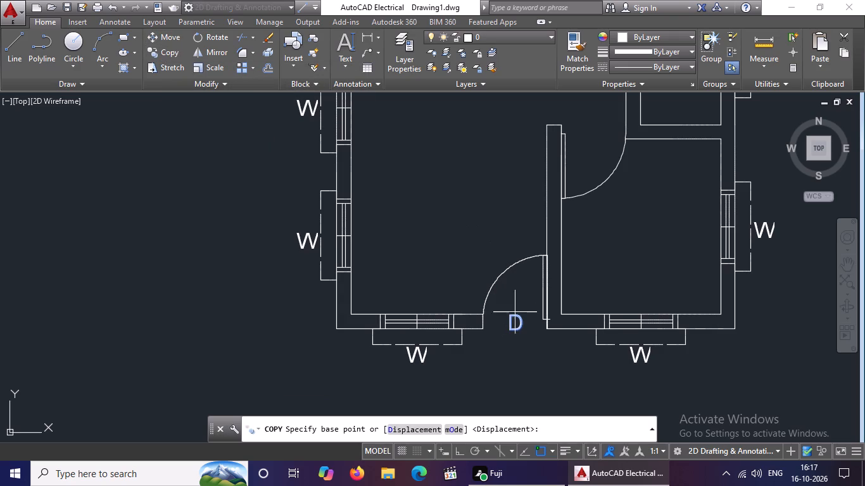
left_click(517, 323)
scroll(547, 225, "down", 1)
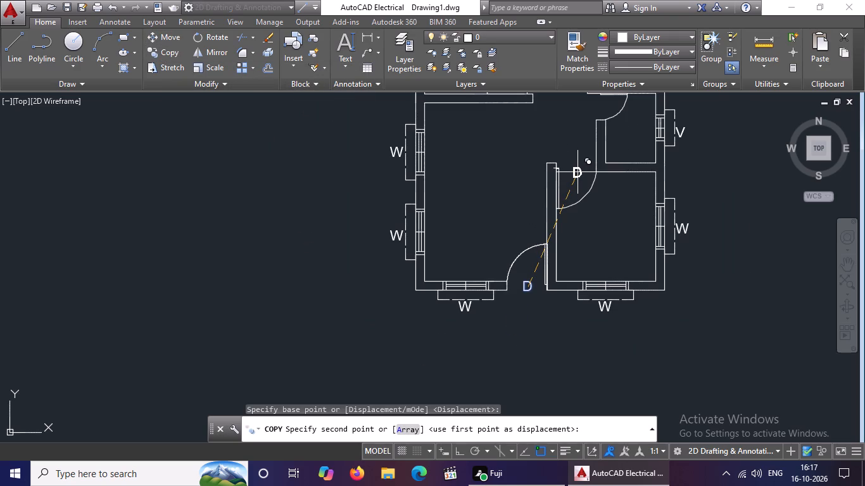
left_click(578, 172)
scroll(579, 168, "down", 2)
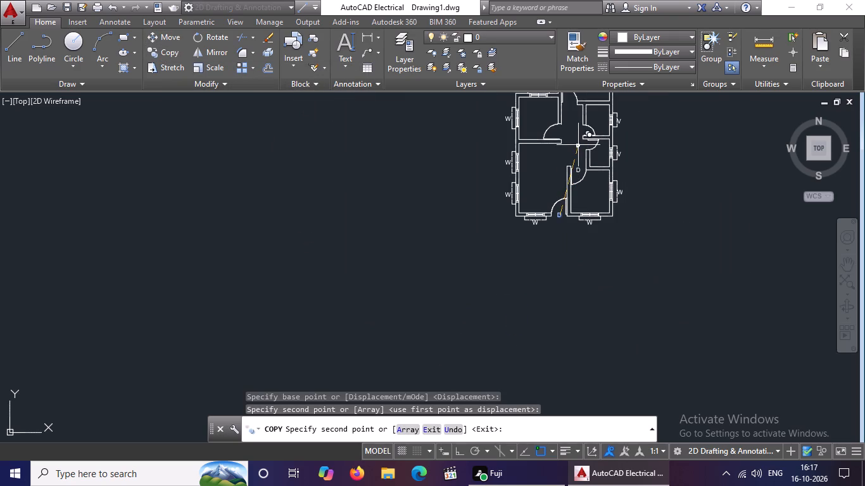
middle_click_drag(577, 144, 567, 209)
scroll(577, 146, "up", 1)
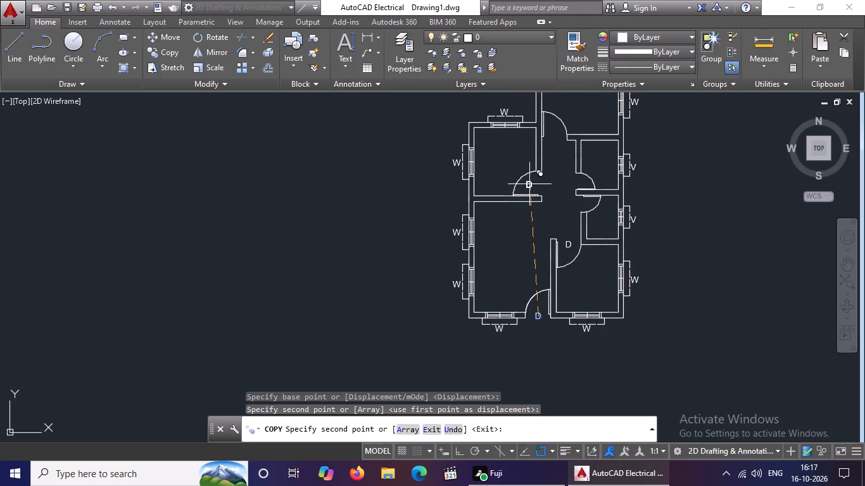
left_click(540, 184)
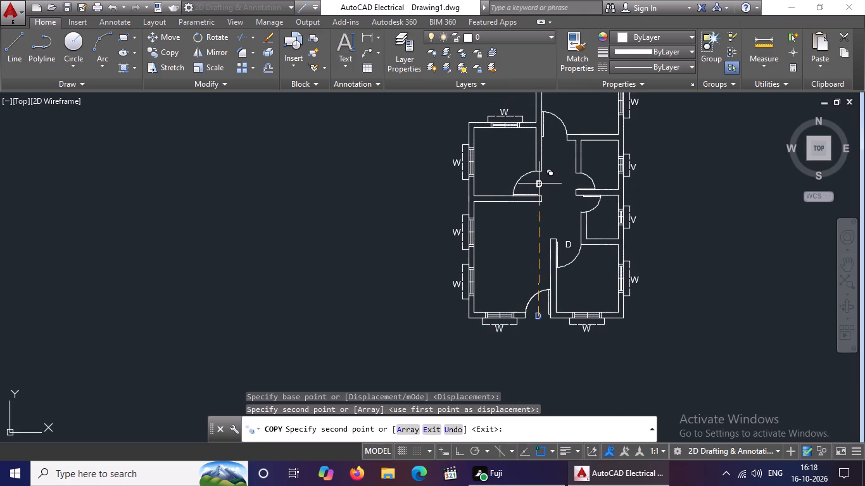
left_click(555, 137)
scroll(593, 178, "up", 2)
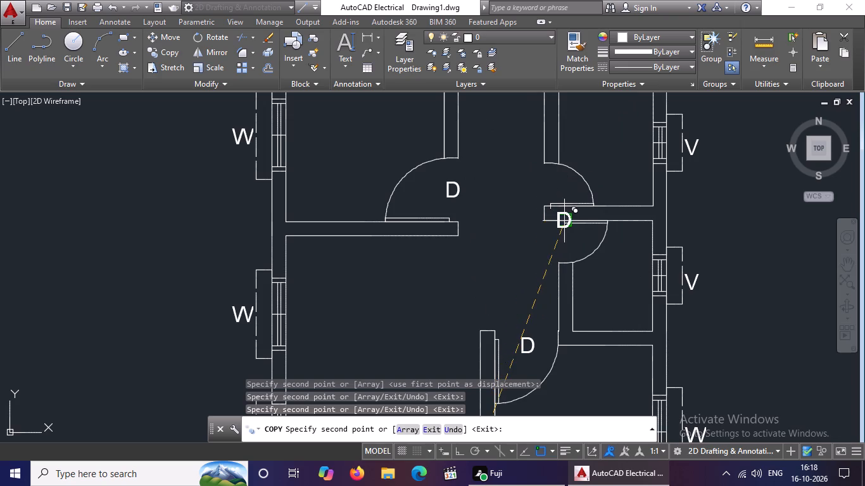
left_click(553, 184)
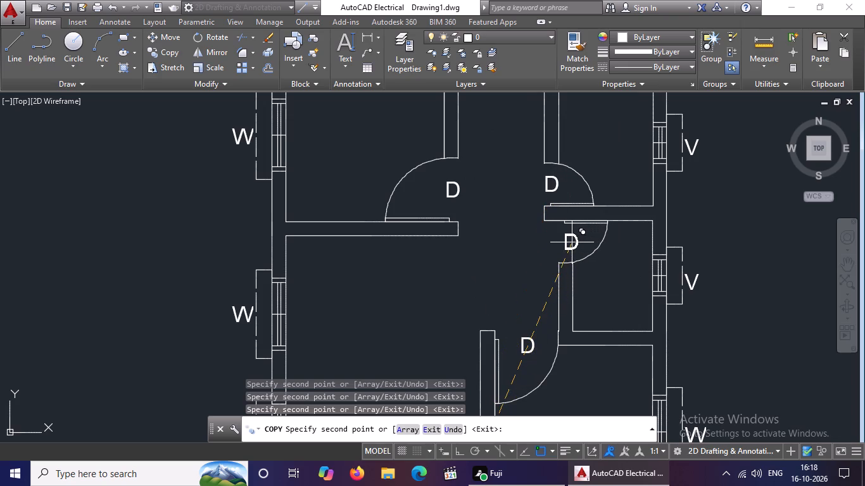
left_click(575, 242)
scroll(610, 253, "down", 3)
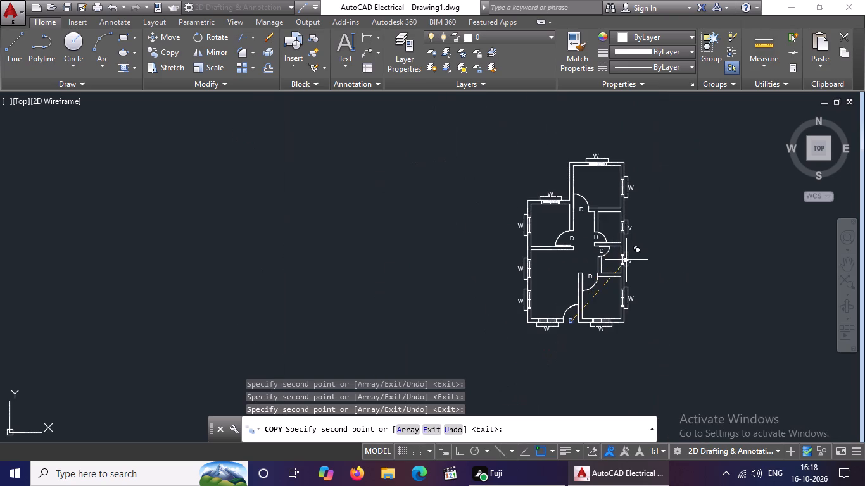
key("Escape")
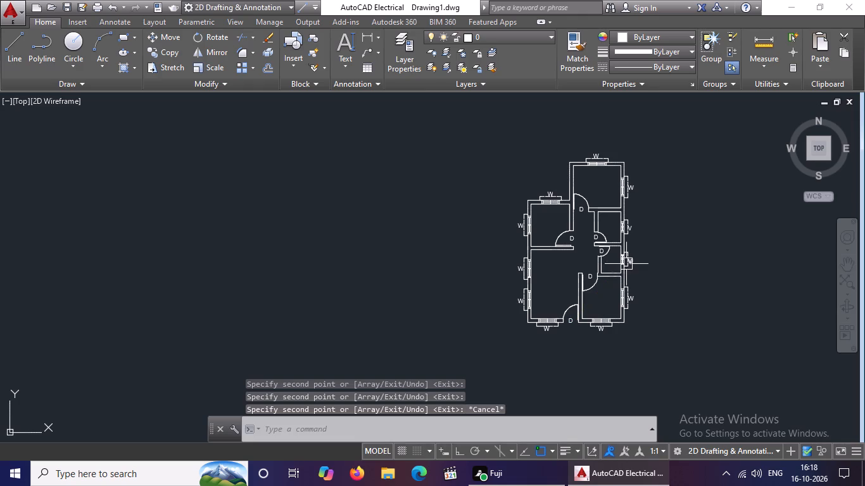
Change the D labels at the doors of the two small east rooms to D1.
scroll(591, 246, "up", 3)
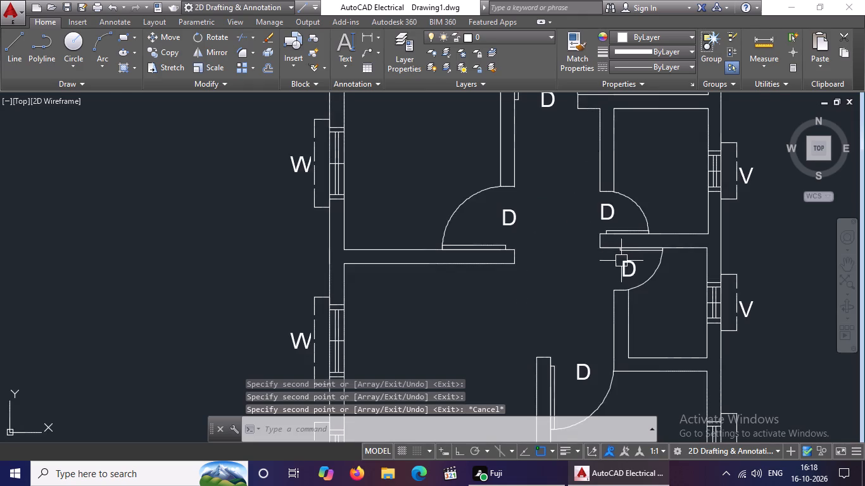
scroll(621, 261, "up", 1)
double_click(636, 273)
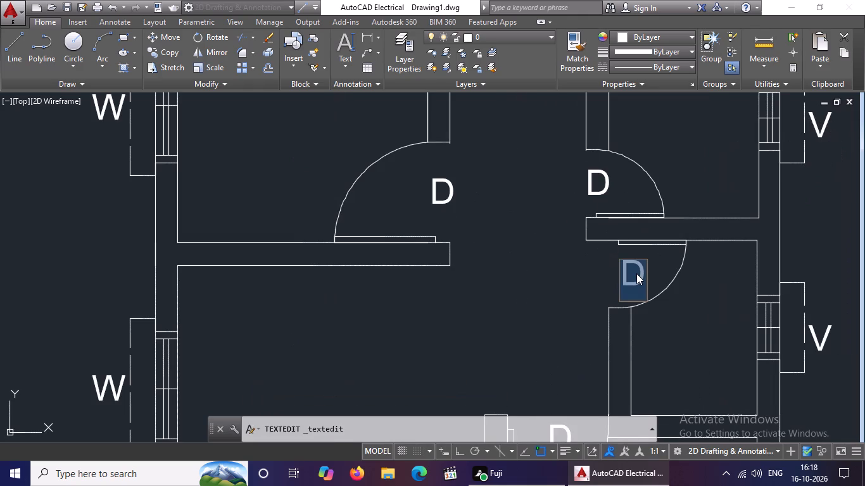
key("BackSpace")
type("D1")
left_click(714, 306)
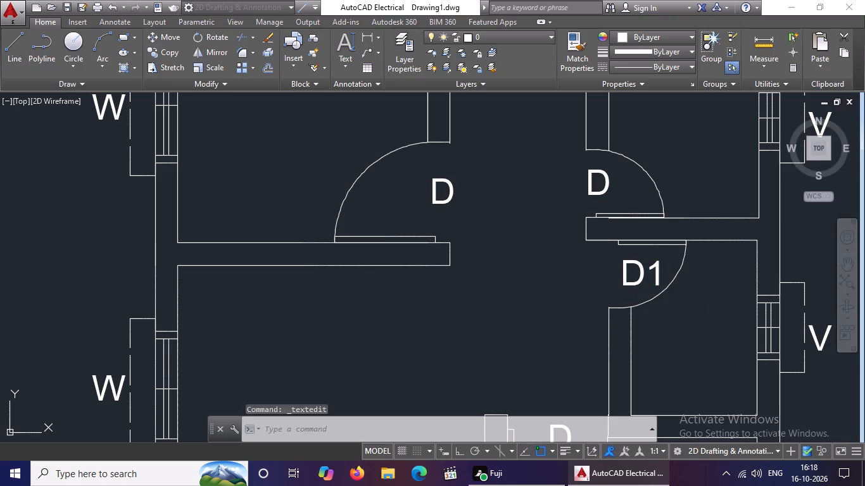
double_click(597, 189)
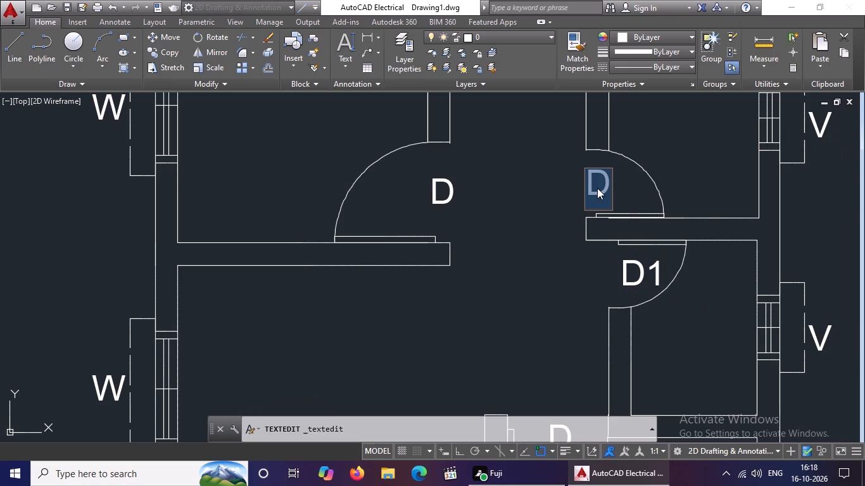
key("BackSpace")
type("D1")
left_click(679, 175)
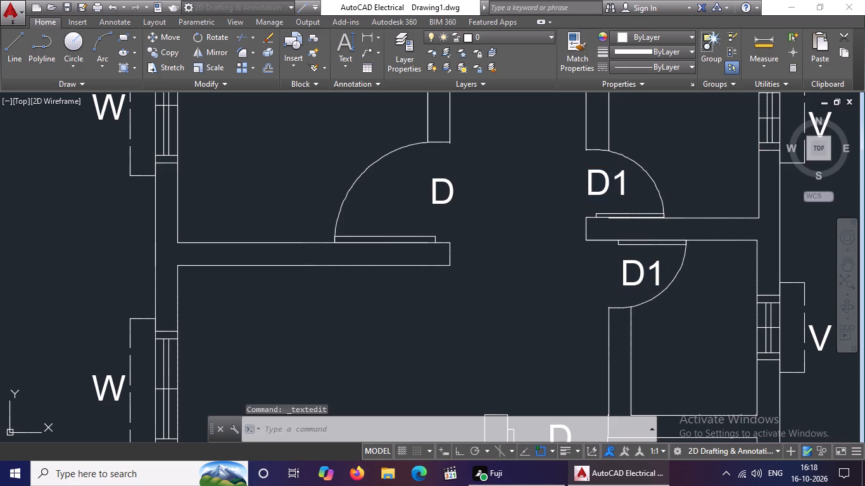
Move the D1 label of the southern small east room's door slightly west.
scroll(614, 182, "down", 2)
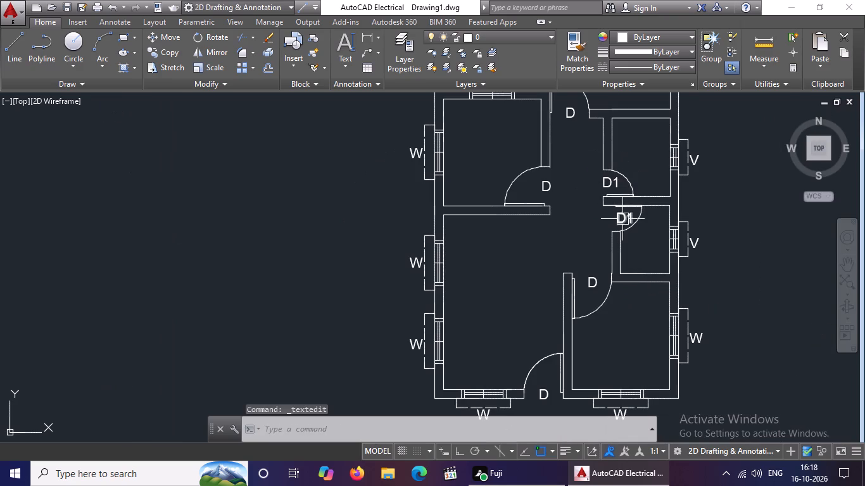
left_click(622, 216)
left_click_drag(165, 35, 168, 42)
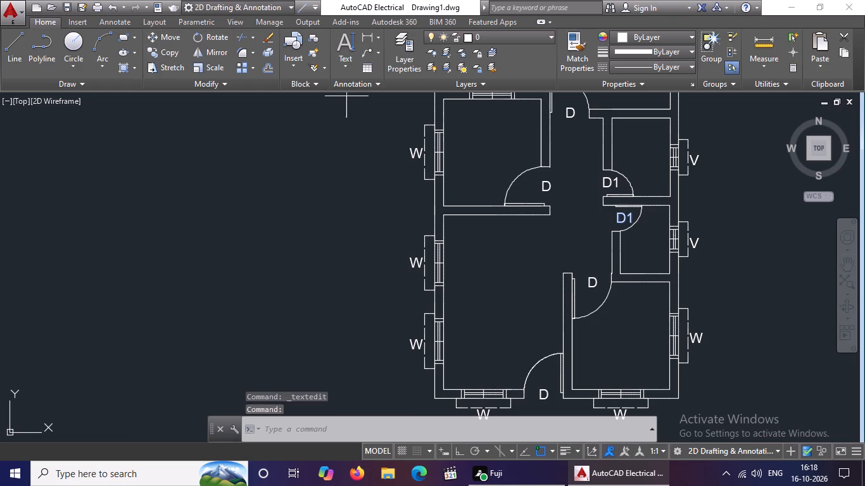
left_click(626, 218)
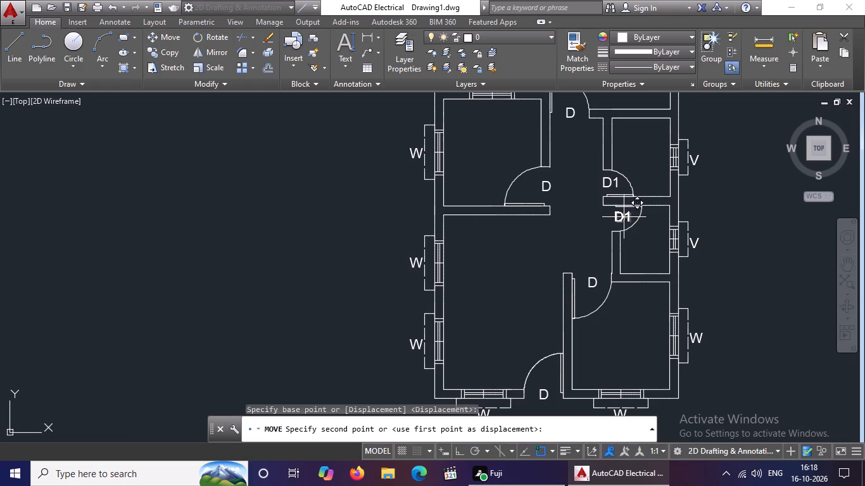
left_click(621, 218)
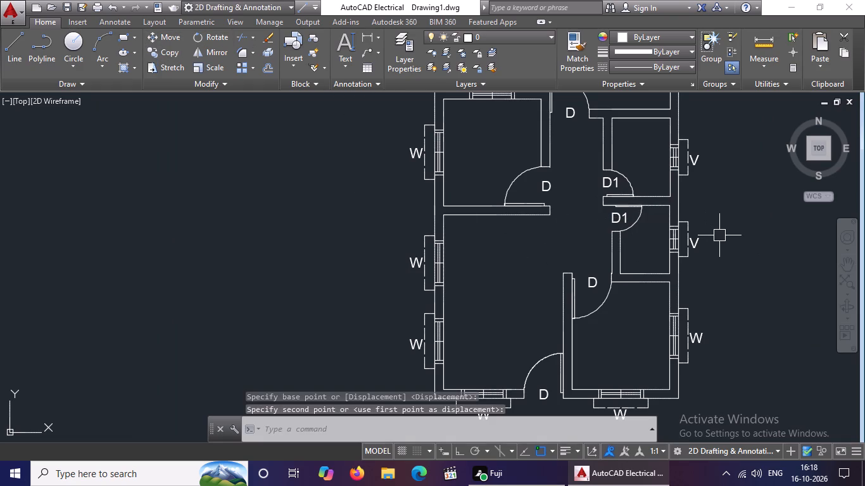
key("Escape")
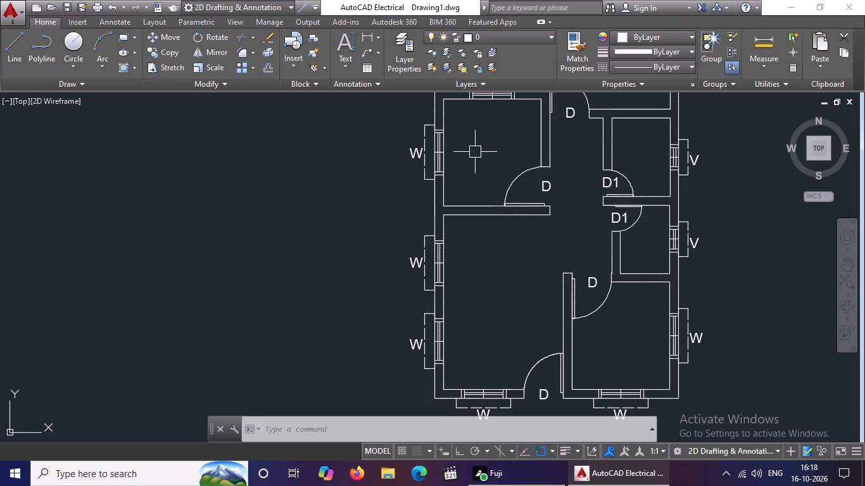
Set the colour of the south entrance door block to Red in its properties.
scroll(477, 147, "down", 2)
middle_click_drag(483, 158, 498, 225)
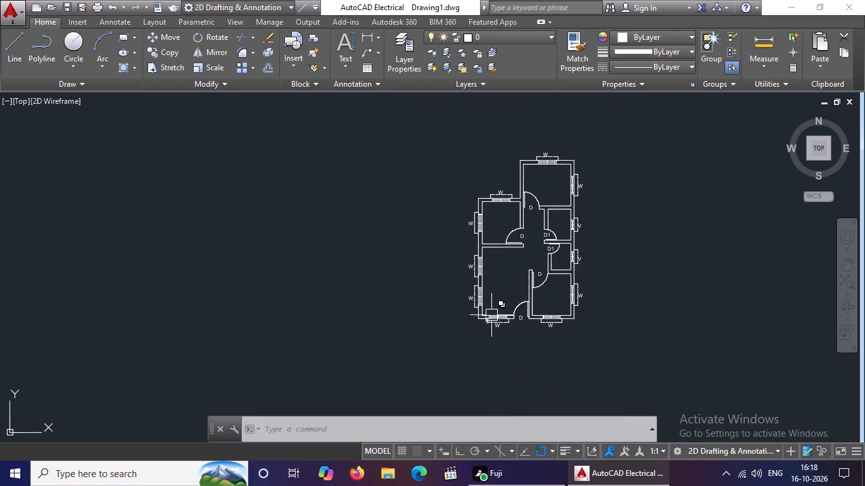
scroll(491, 315, "up", 2)
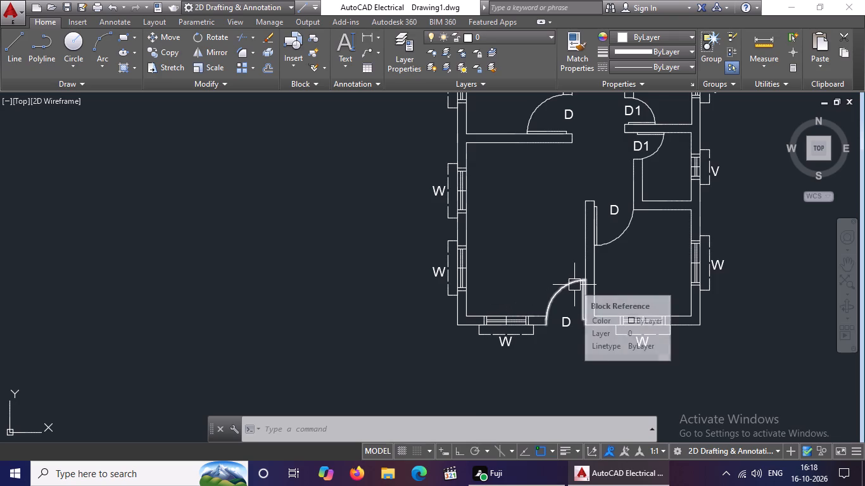
scroll(572, 285, "down", 1)
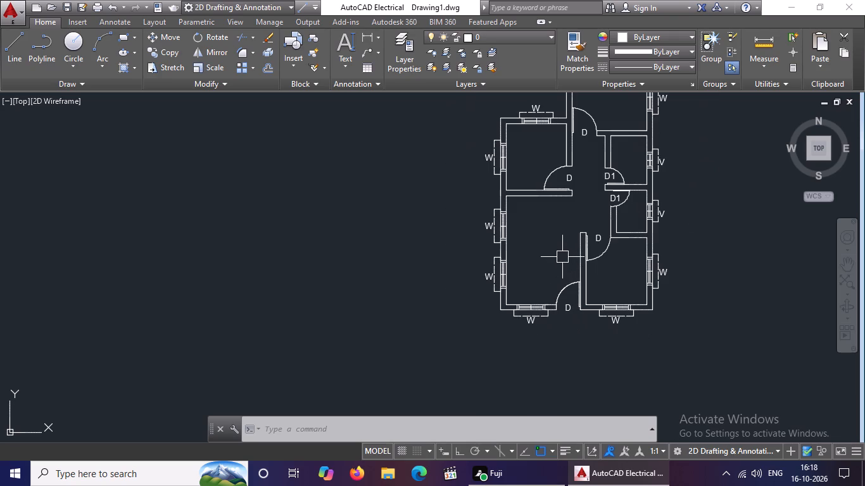
scroll(571, 211, "up", 2)
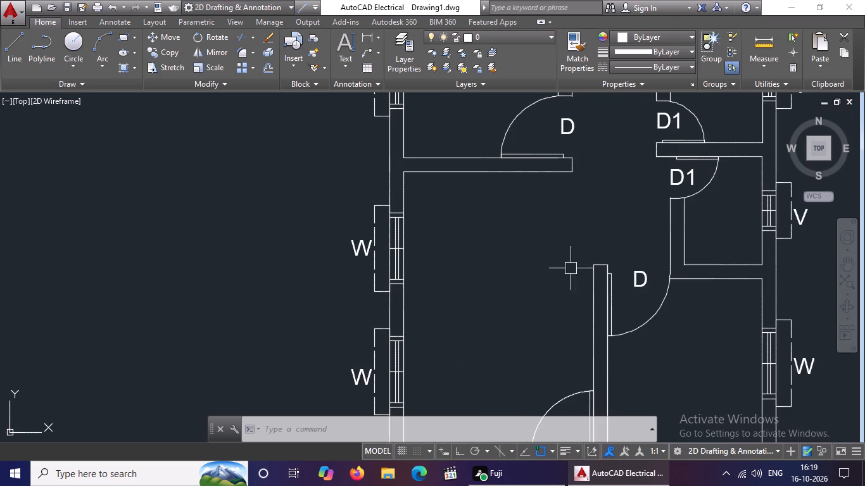
scroll(602, 368, "down", 3)
scroll(619, 385, "up", 4)
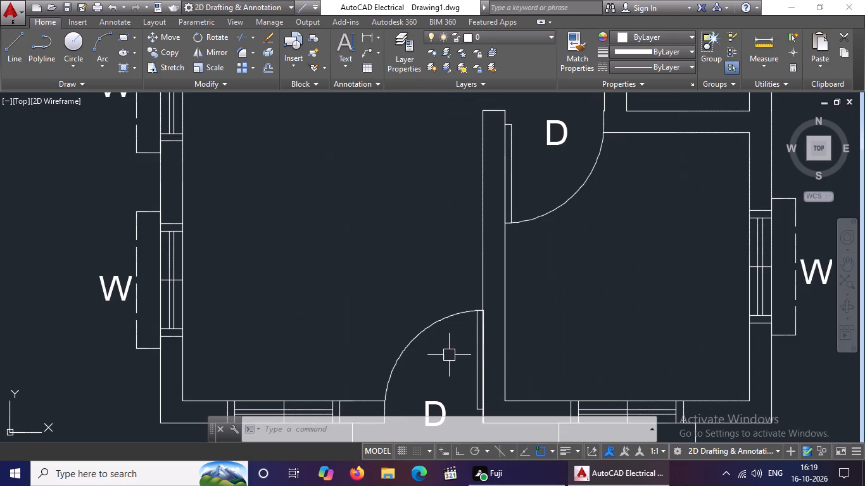
left_click(451, 311)
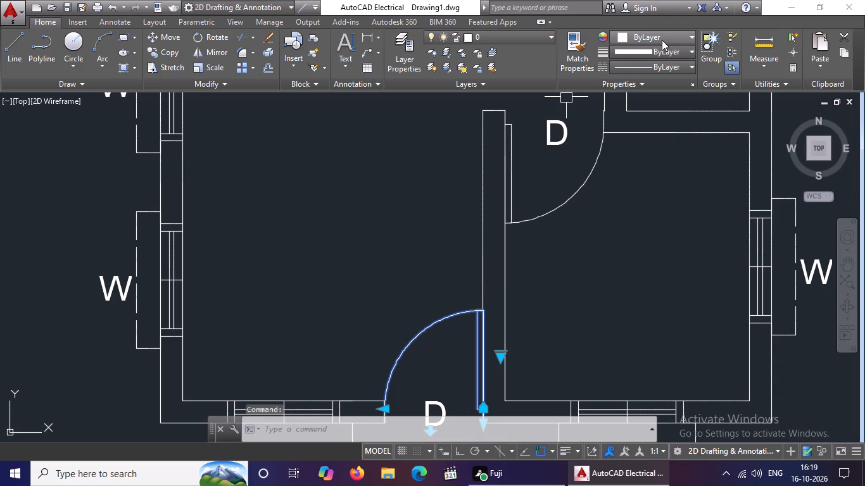
left_click(662, 39)
scroll(418, 291, "down", 3)
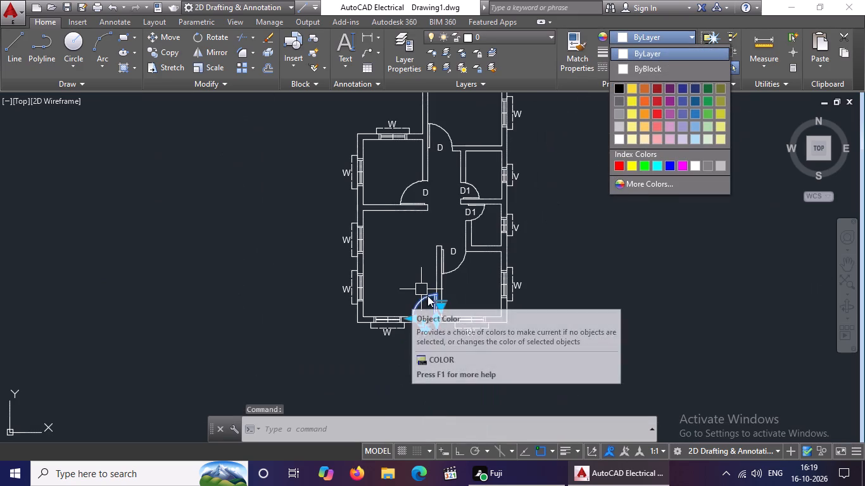
left_click(664, 209)
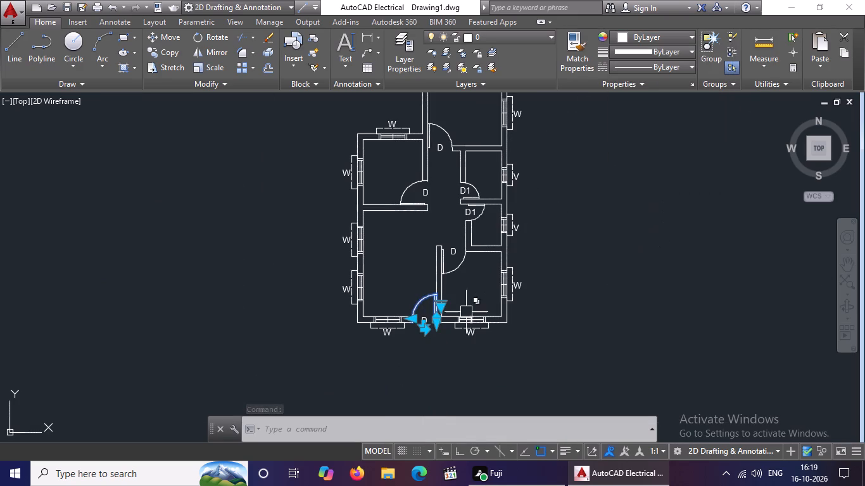
right_click(473, 294)
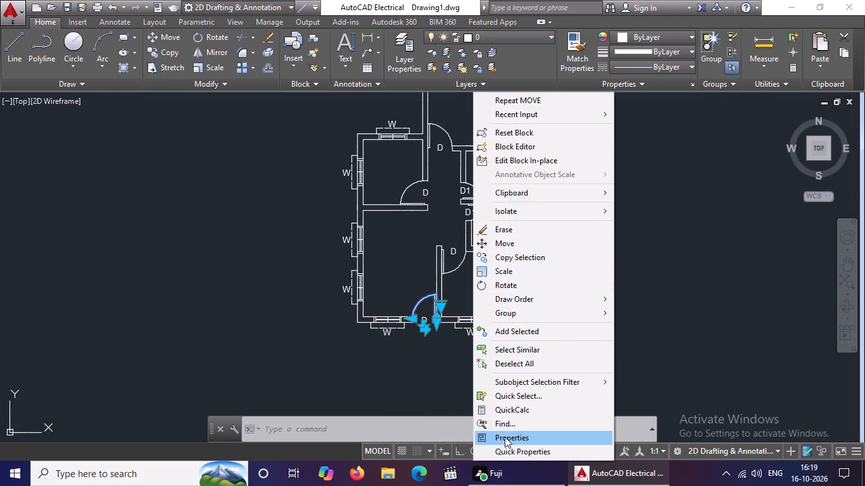
left_click(505, 437)
left_click(91, 76)
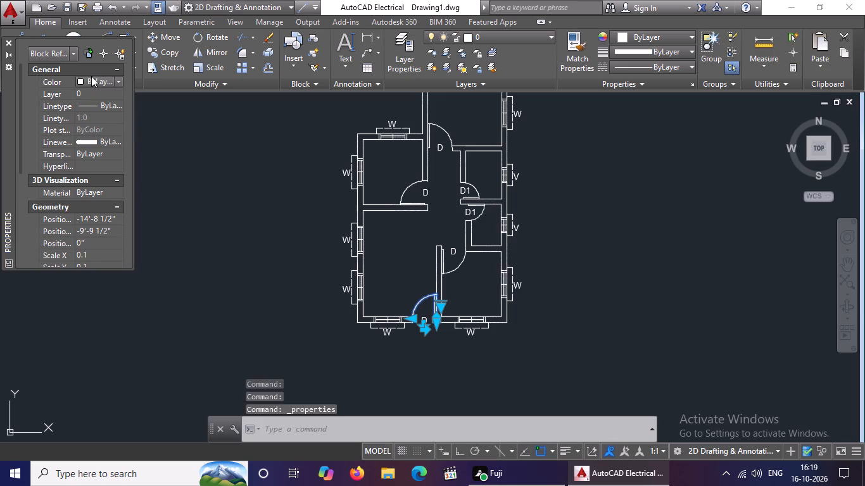
left_click(94, 80)
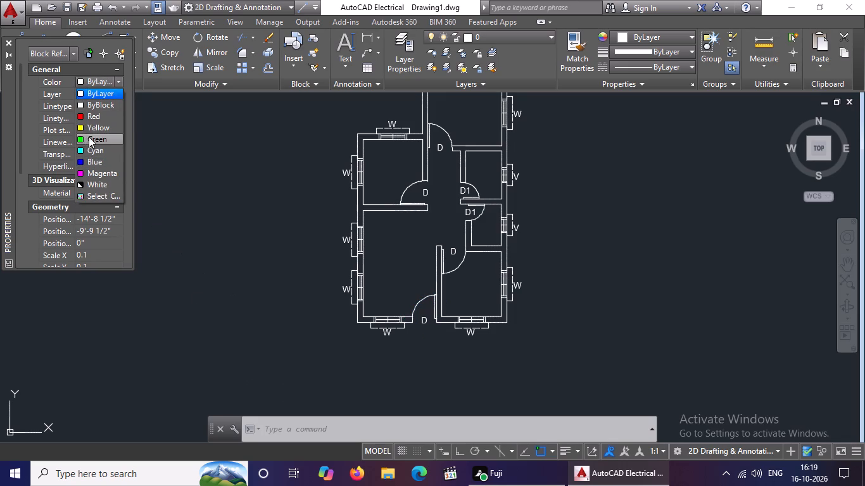
left_click(92, 116)
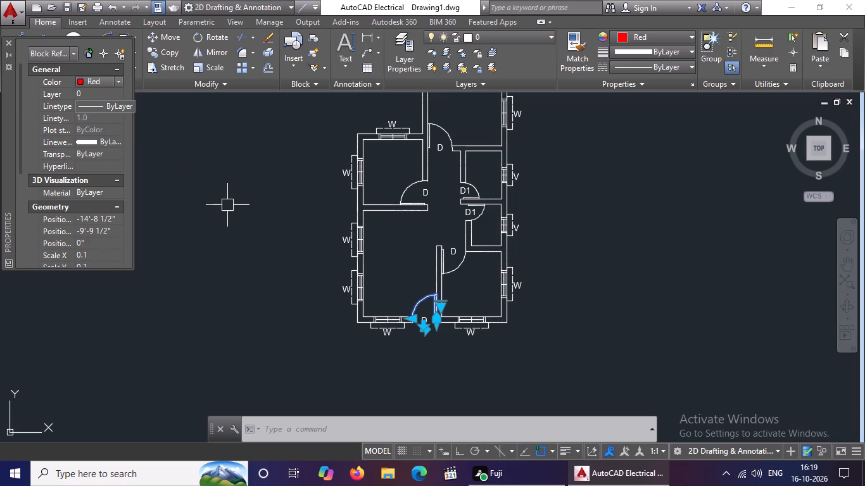
key("Return")
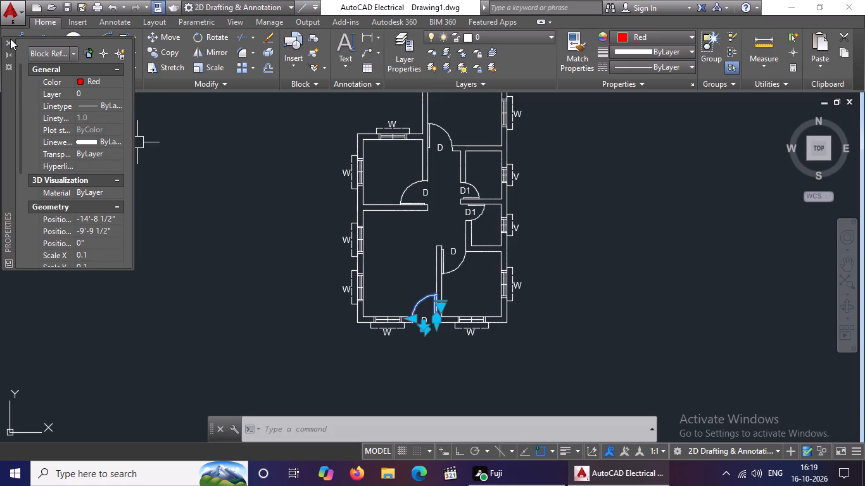
left_click(9, 39)
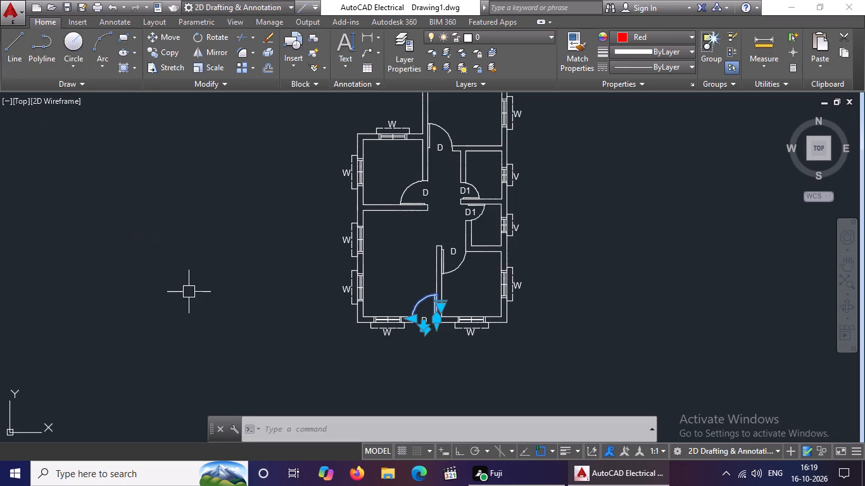
key("Escape")
key("Escape")
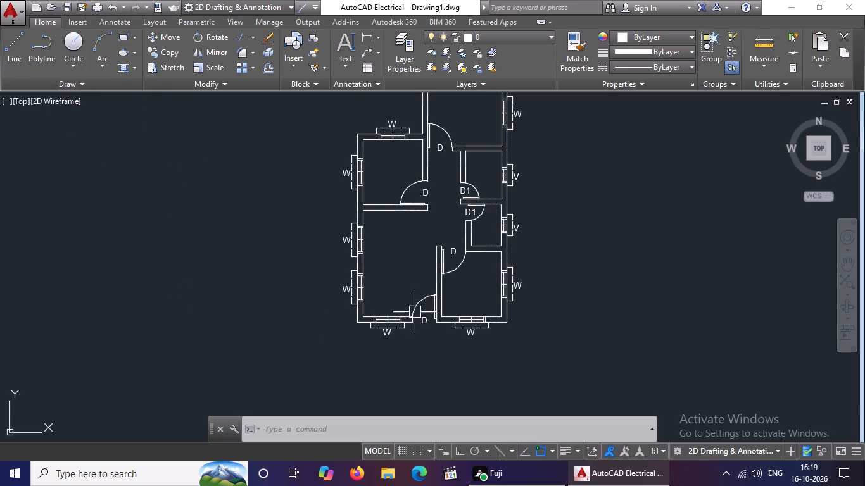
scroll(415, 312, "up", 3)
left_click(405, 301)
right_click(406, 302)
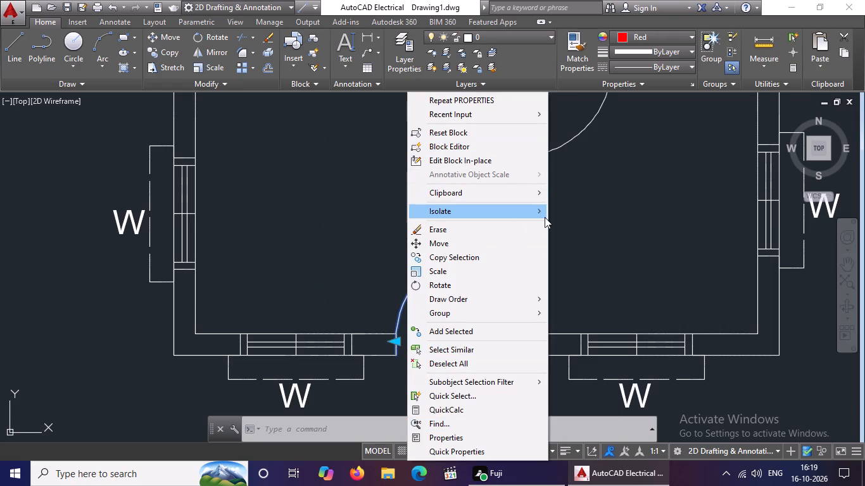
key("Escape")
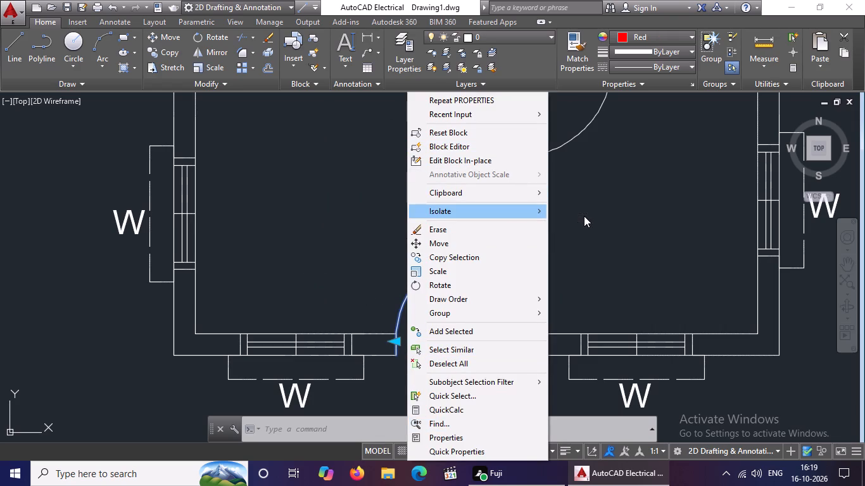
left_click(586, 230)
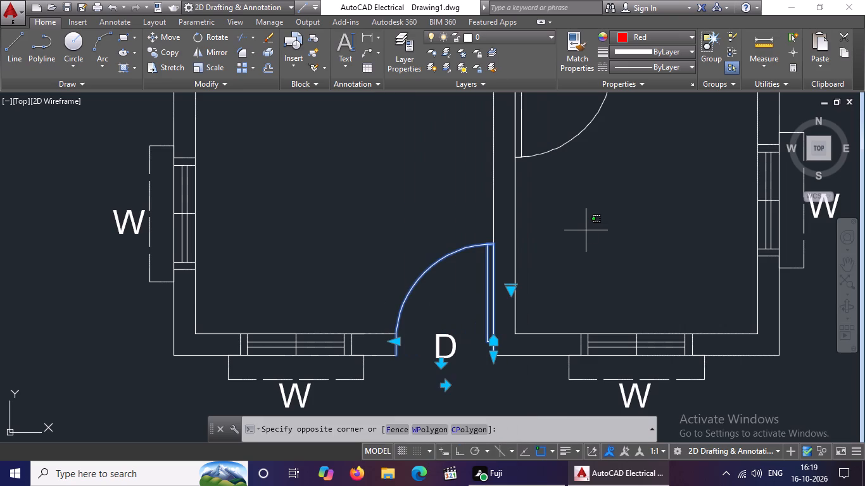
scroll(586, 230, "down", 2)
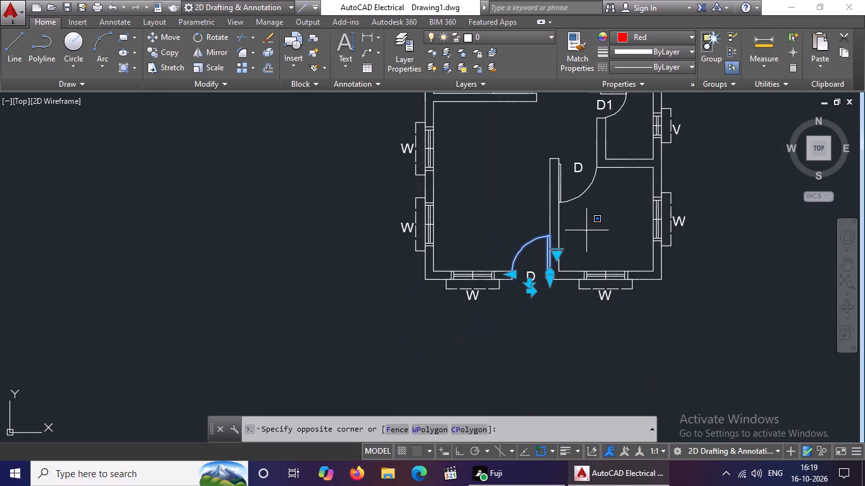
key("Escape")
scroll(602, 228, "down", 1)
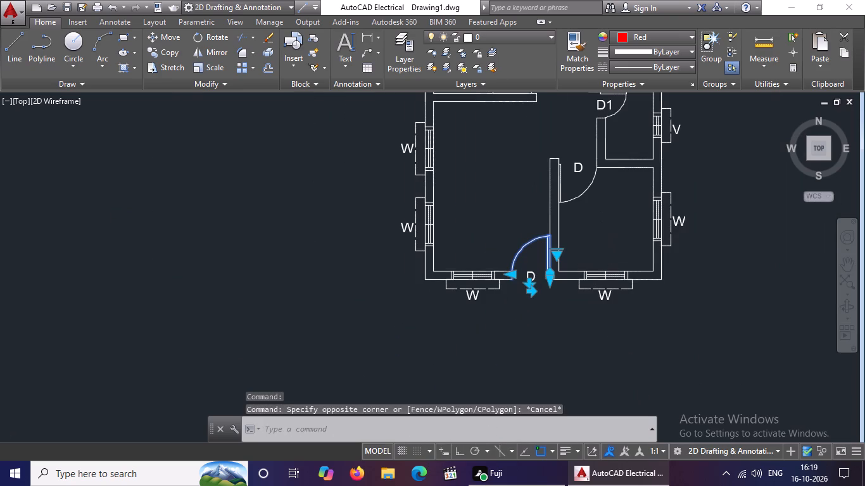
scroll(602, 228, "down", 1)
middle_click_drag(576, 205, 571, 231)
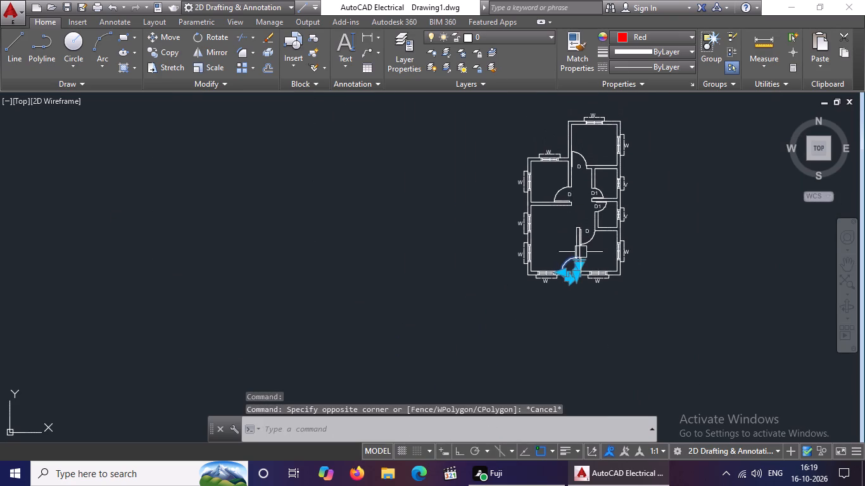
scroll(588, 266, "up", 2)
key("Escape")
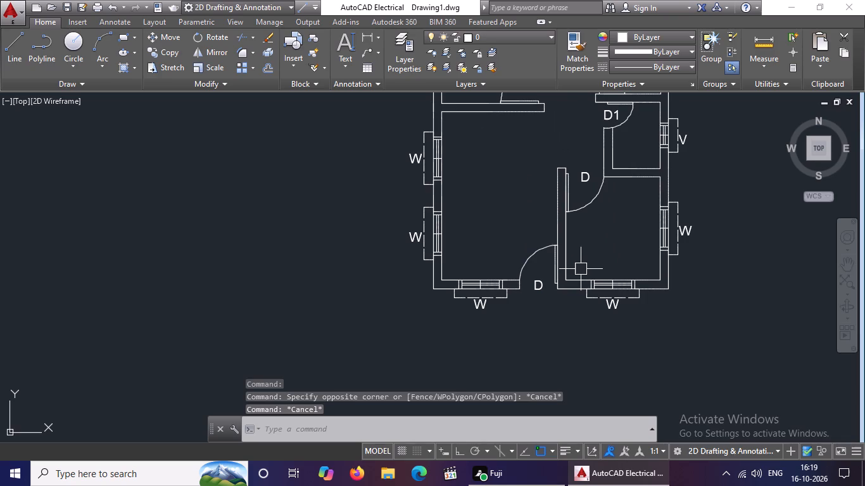
Copy the whole labelled floor plan about 3'-5" straight east with Ortho on.
scroll(580, 270, "down", 1)
middle_click_drag(596, 246, 400, 326)
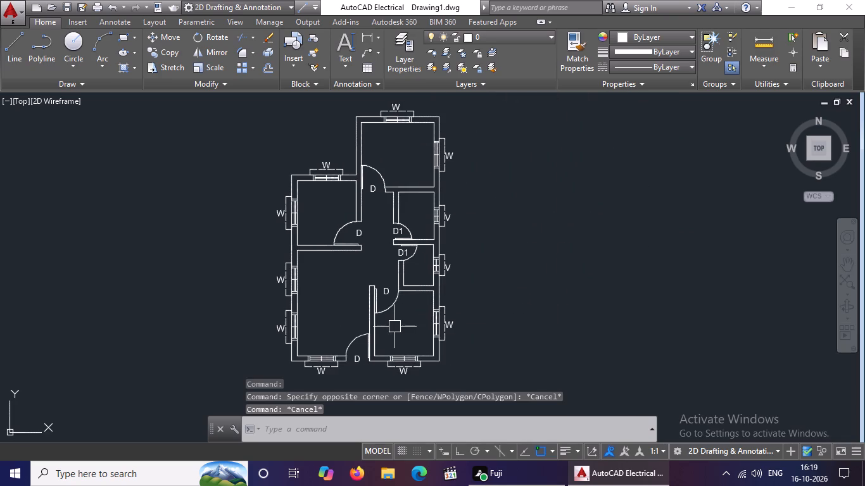
scroll(398, 320, "down", 1)
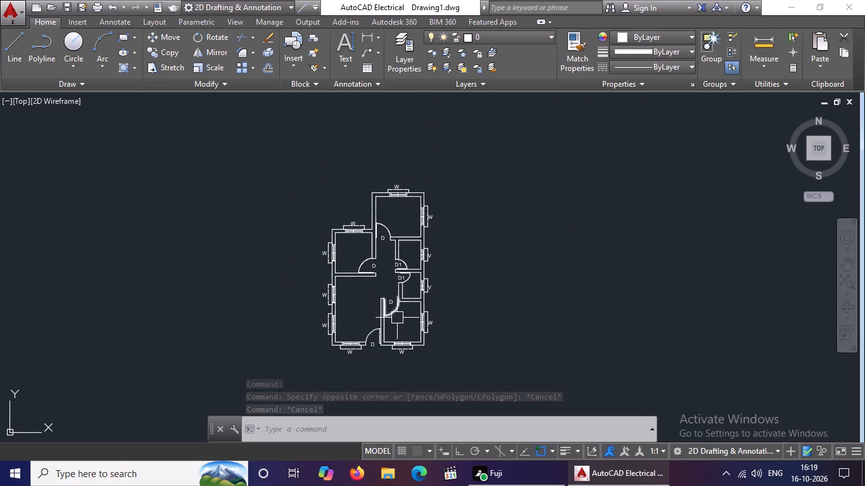
left_click_drag(296, 161, 301, 170)
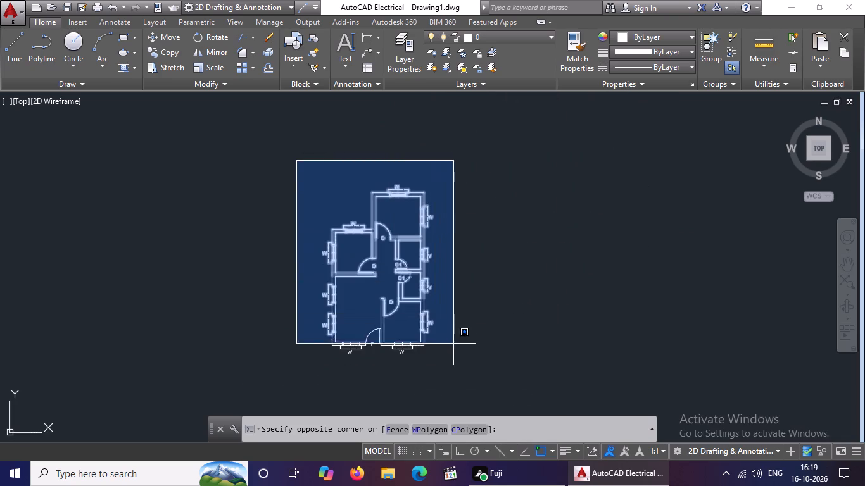
left_click(464, 363)
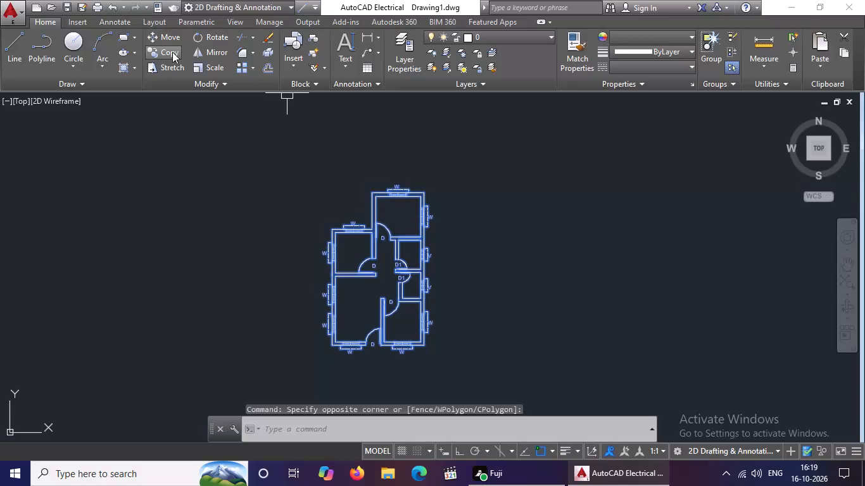
left_click(170, 55)
left_click(373, 284)
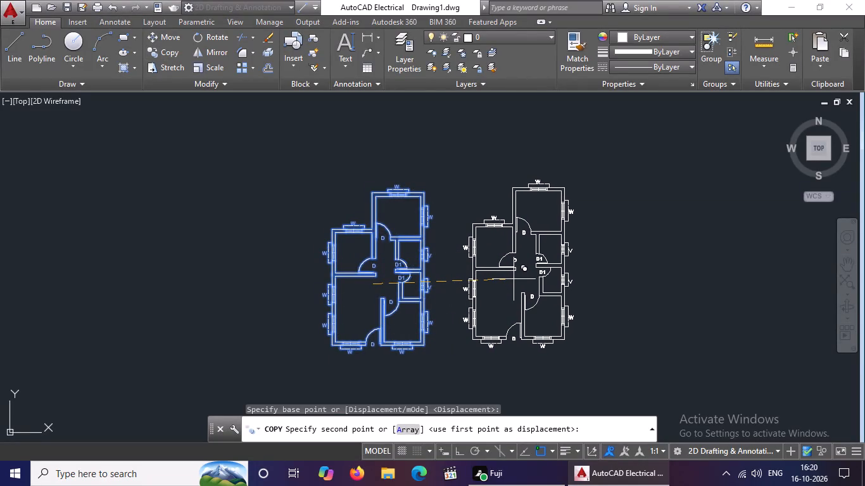
left_click(466, 449)
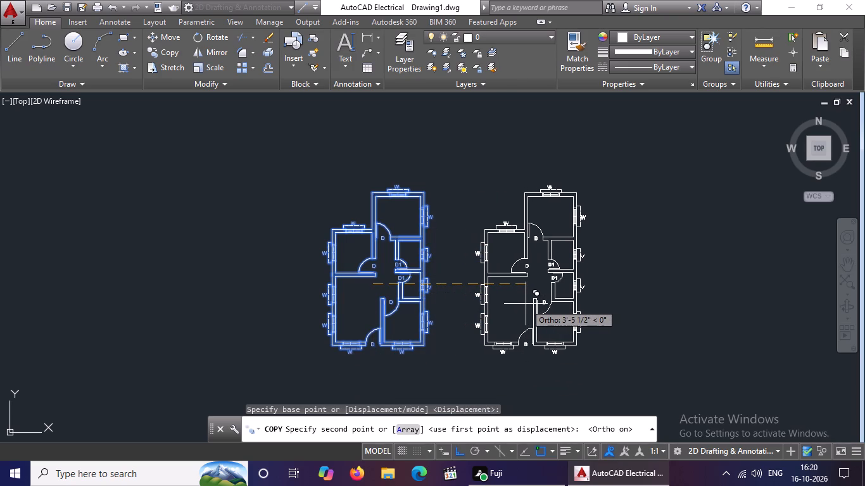
left_click(525, 303)
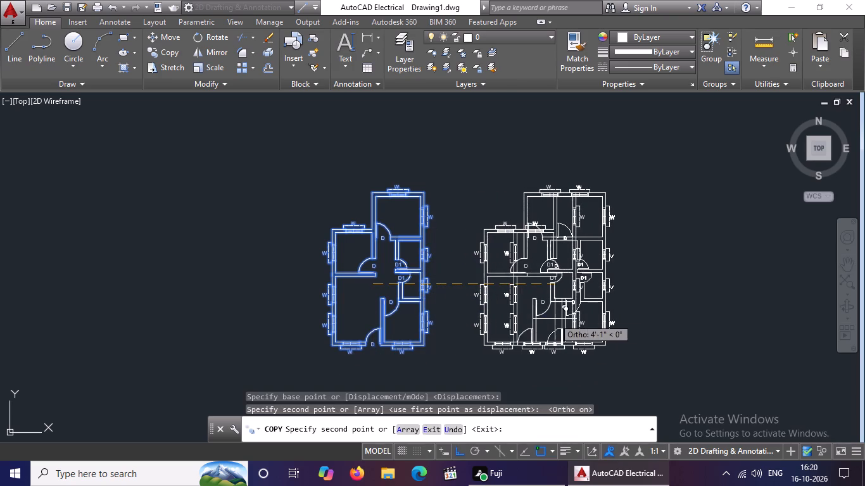
key("Escape")
scroll(562, 368, "up", 4)
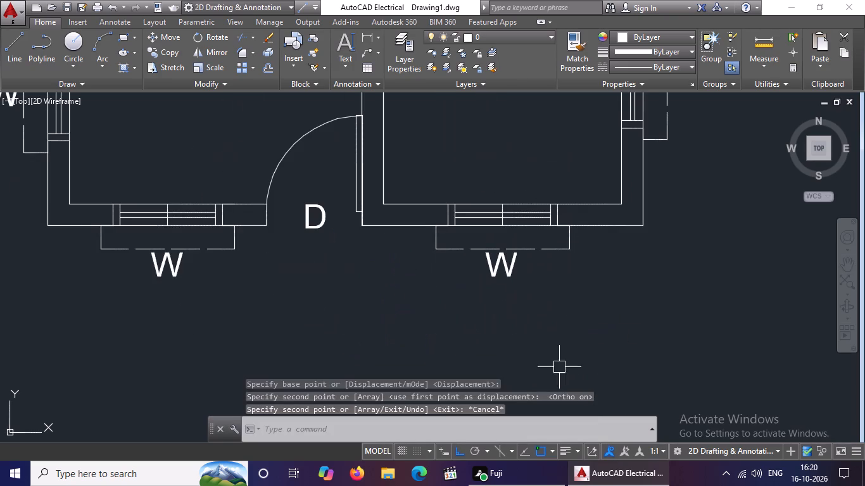
Erase both south-wall windows of the copied floor plan together with their W labels and outer dashed outlines.
left_click(167, 267)
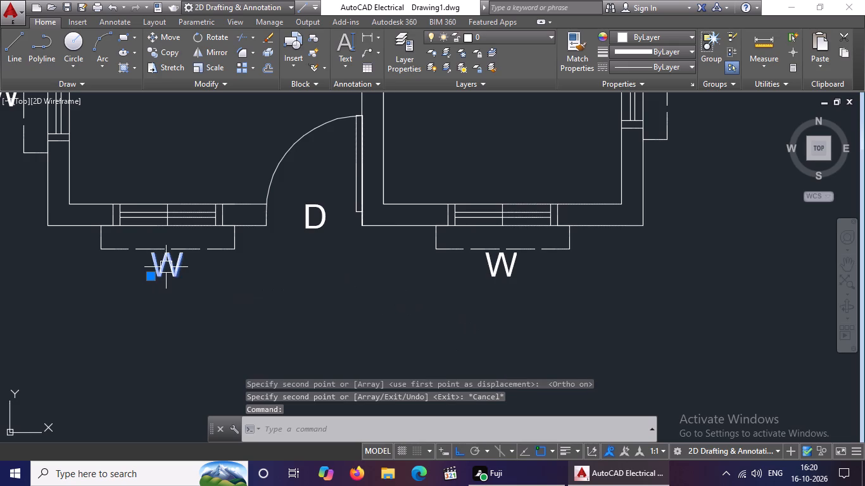
key("Delete")
left_click(498, 266)
key("Delete")
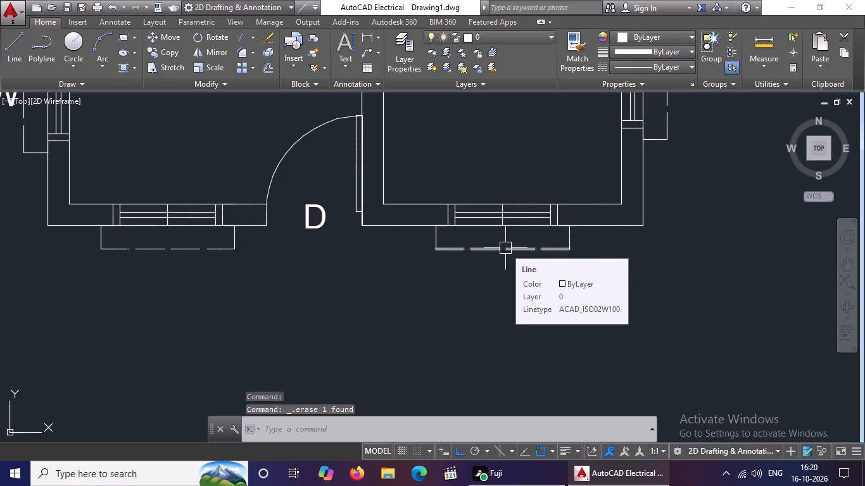
left_click(500, 247)
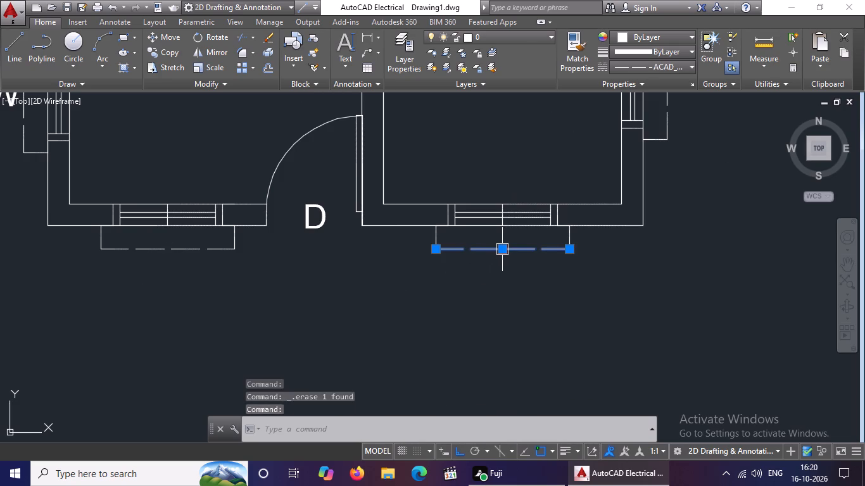
key("Delete")
left_click(217, 251)
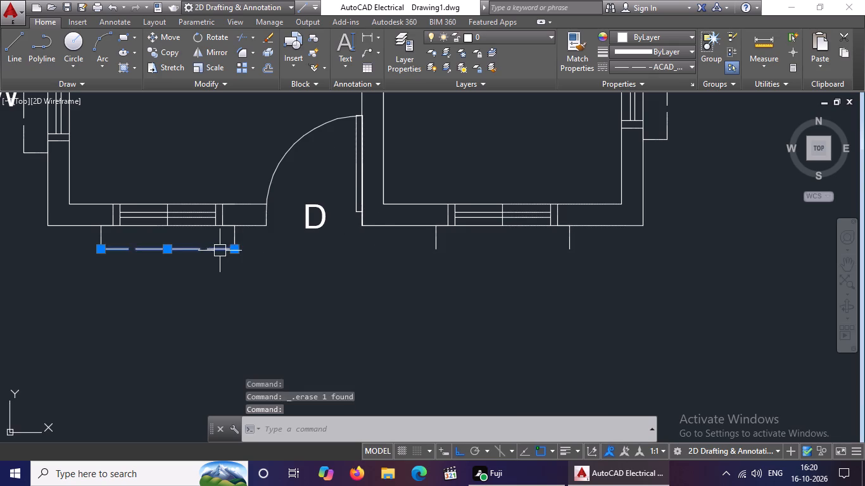
key("Delete")
left_click(419, 176)
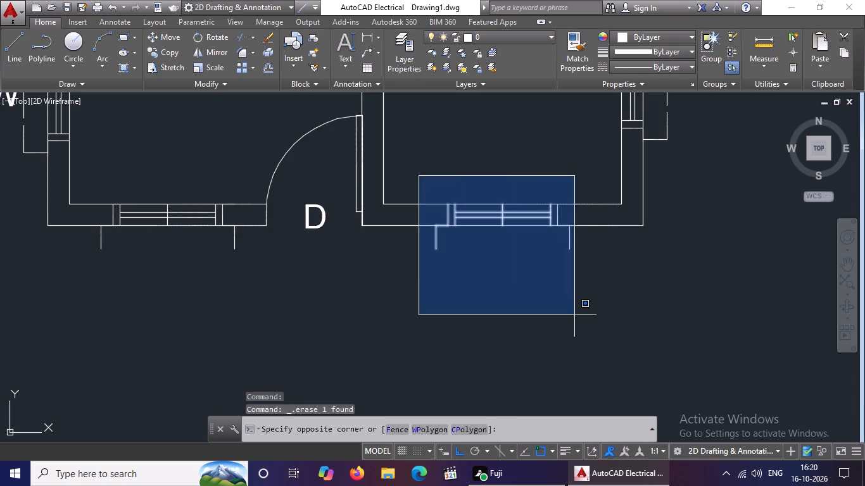
left_click(599, 311)
key("Delete")
scroll(410, 286, "down", 1)
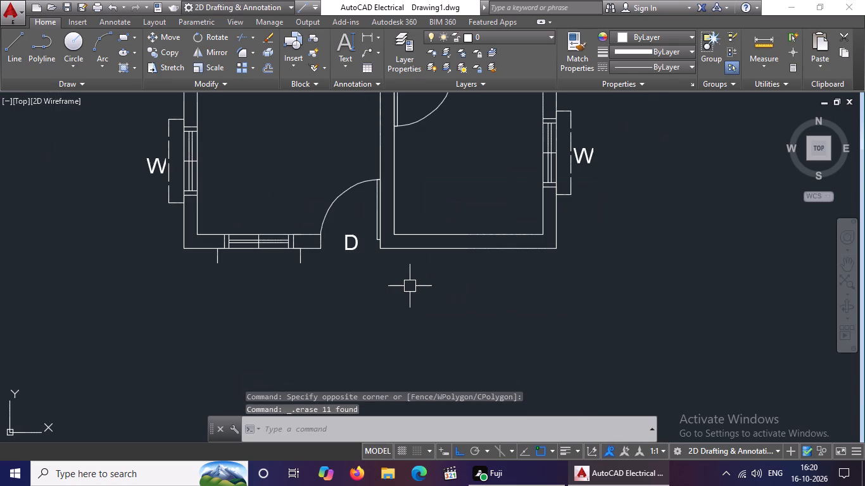
left_click(212, 208)
left_click(325, 291)
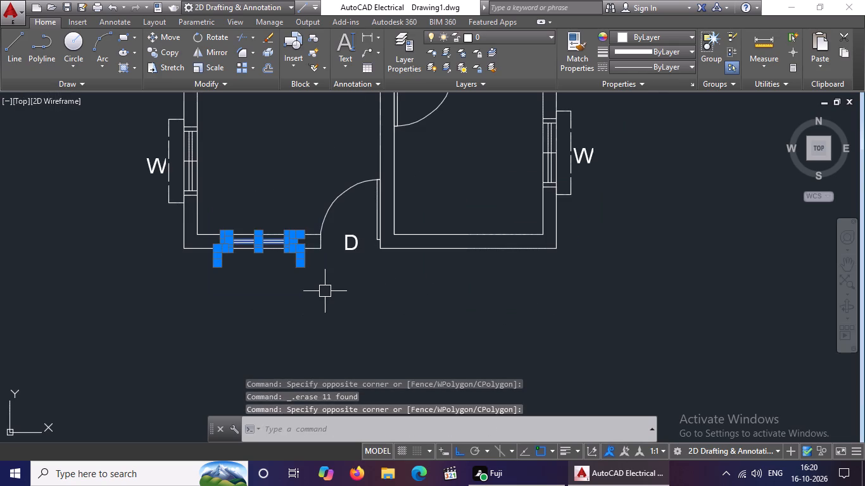
key("Delete")
Erase the south entrance door and its D label from the copied plan.
left_click(348, 243)
key("Delete")
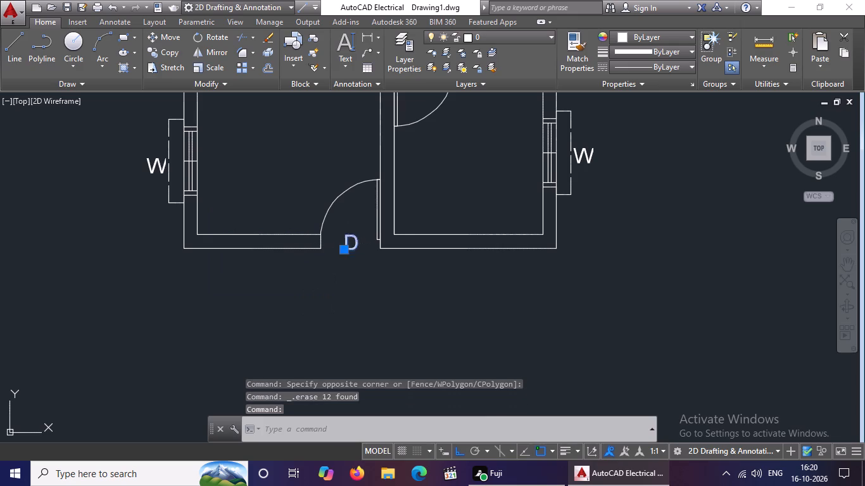
left_click(325, 210)
key("Delete")
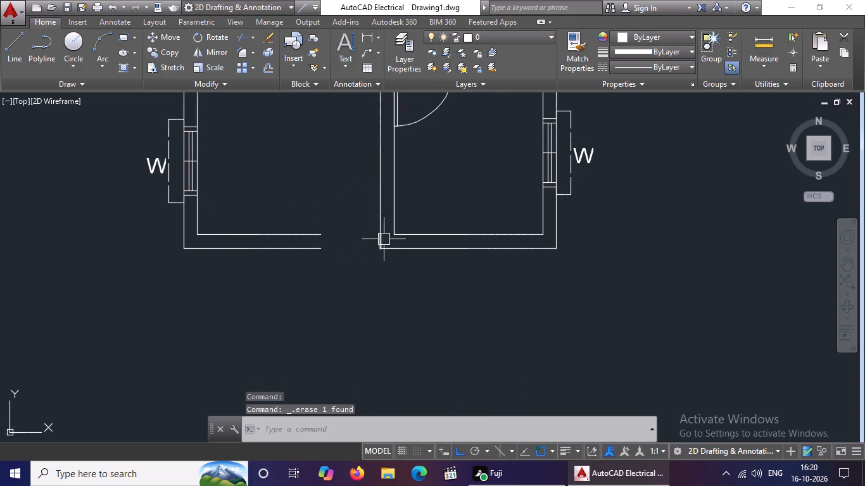
Erase the southern west-wall window of the copied plan's large room, including its W label and dashed outline.
scroll(395, 235, "down", 2)
middle_click_drag(345, 205, 345, 274)
scroll(331, 289, "up", 1)
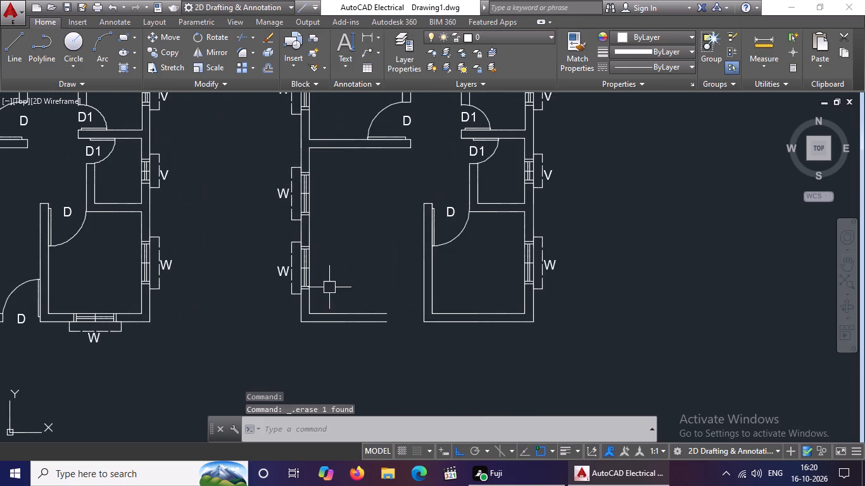
left_click(280, 277)
key("Delete")
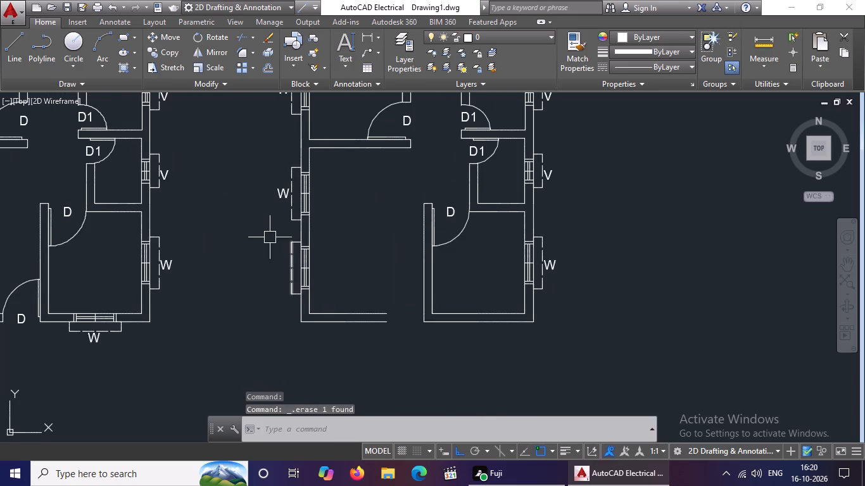
left_click(267, 235)
left_click(355, 302)
key("Delete")
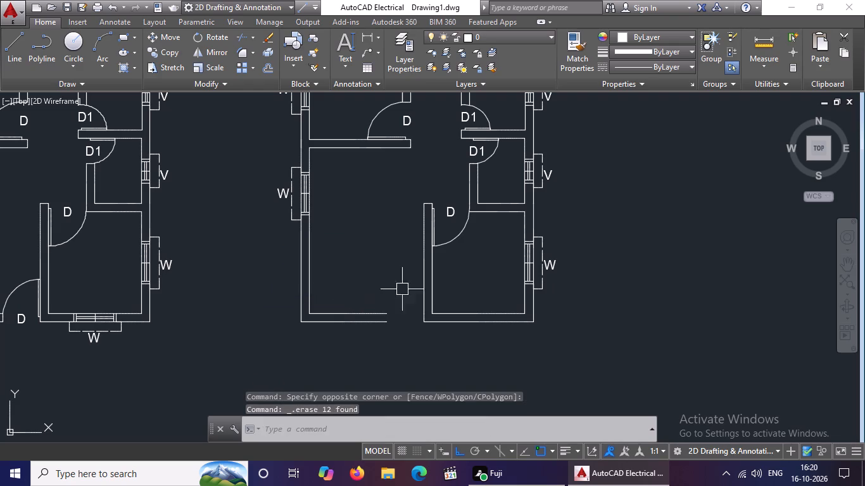
Erase the copied southeast room's east window and its door, along with their W and D labels.
left_click(505, 230)
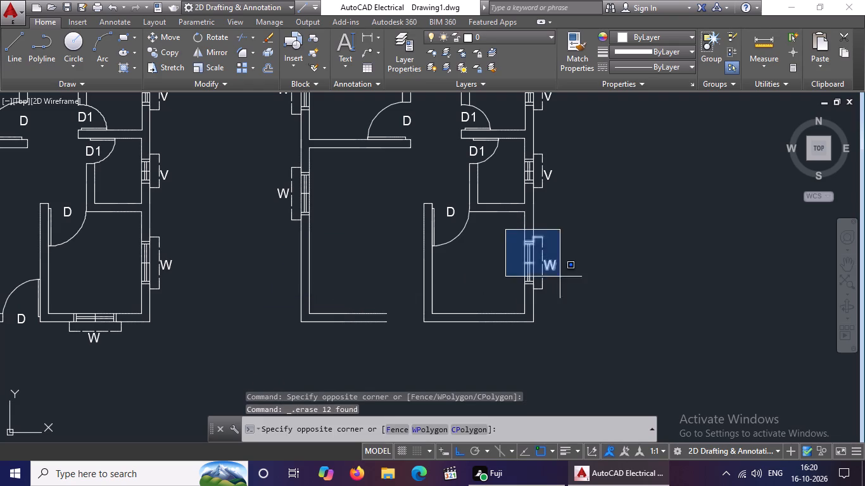
left_click(575, 301)
key("Delete")
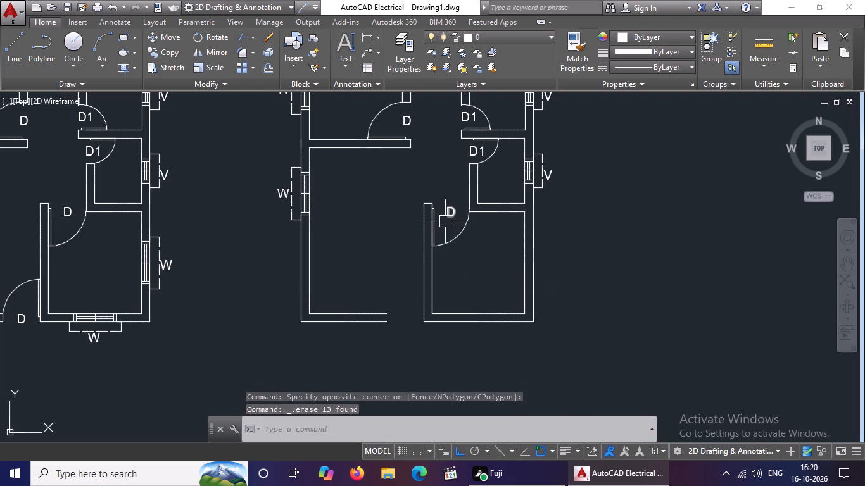
left_click(450, 214)
key("Delete")
left_click(462, 233)
key("Delete")
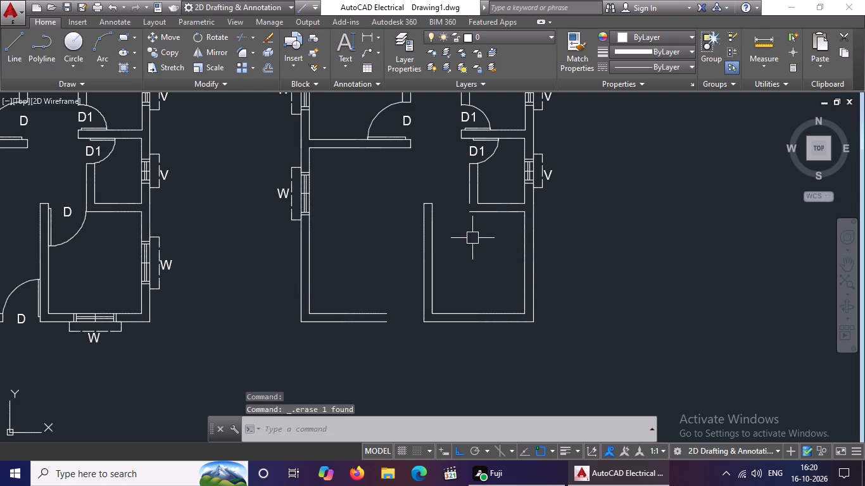
Erase the northern west-wall window of the copied plan's large room, including its W label and dashed outline.
left_click(284, 190)
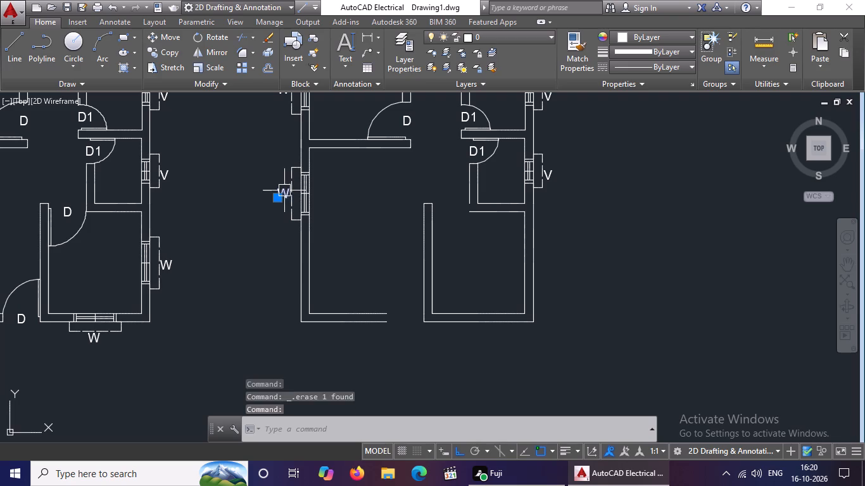
key("Delete")
left_click(270, 160)
left_click(354, 246)
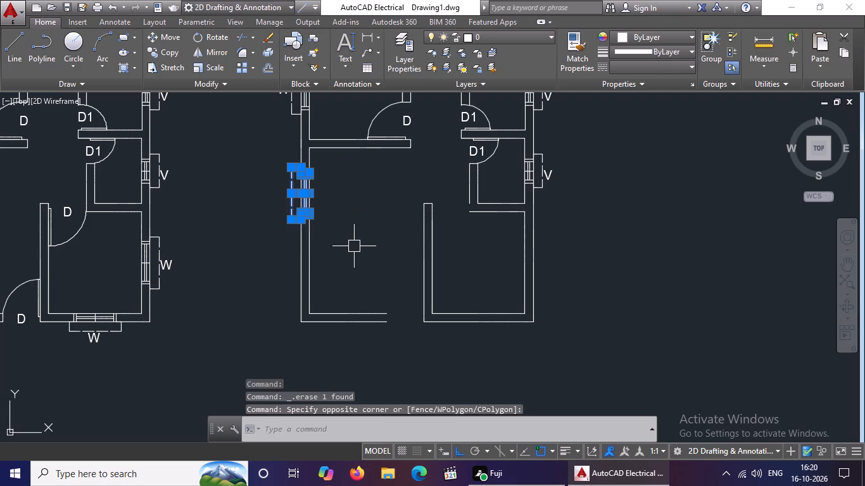
key("Delete")
Erase the V opening and the D1 door of the copied plan's southern small east room, including both labels.
middle_click_drag(379, 223, 383, 296)
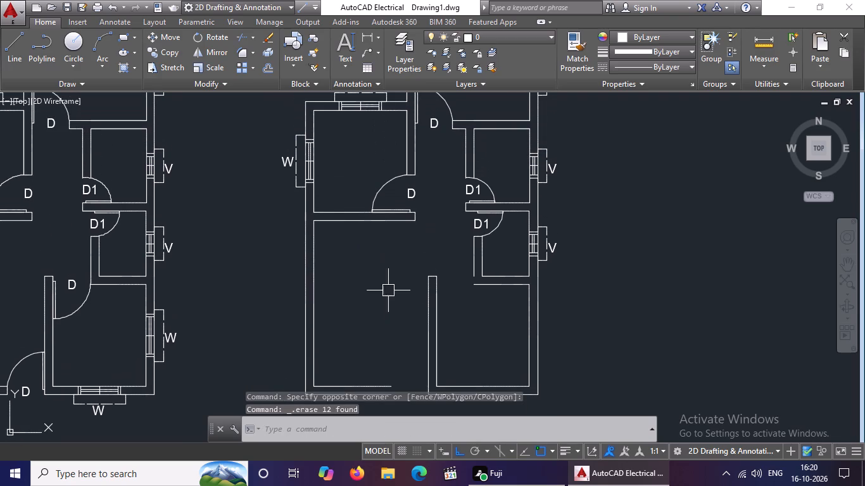
left_click(551, 240)
key("Delete")
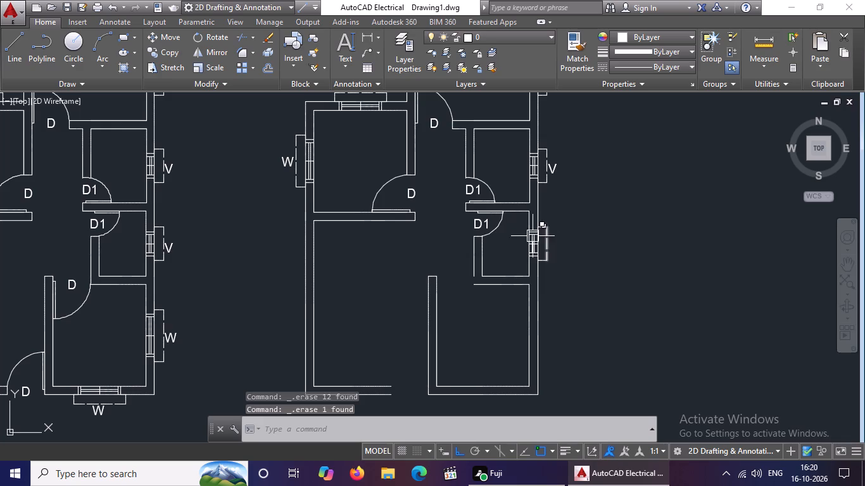
left_click(510, 221)
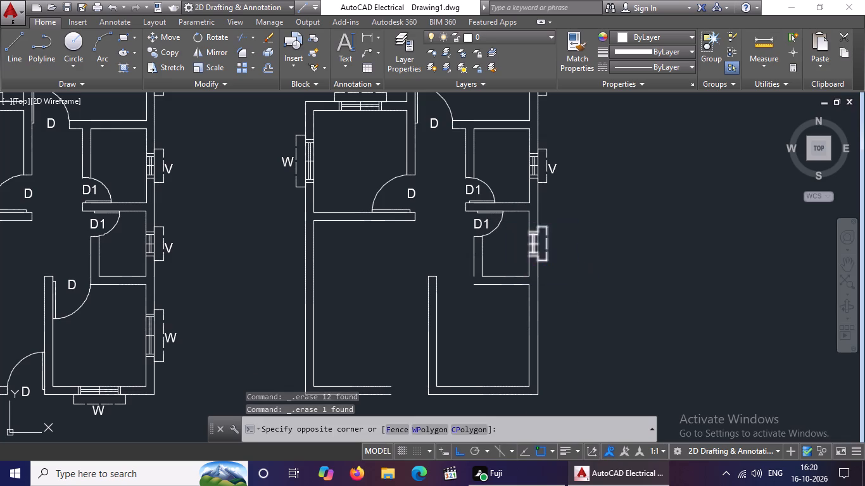
left_click(576, 281)
key("Delete")
left_click(474, 226)
key("Delete")
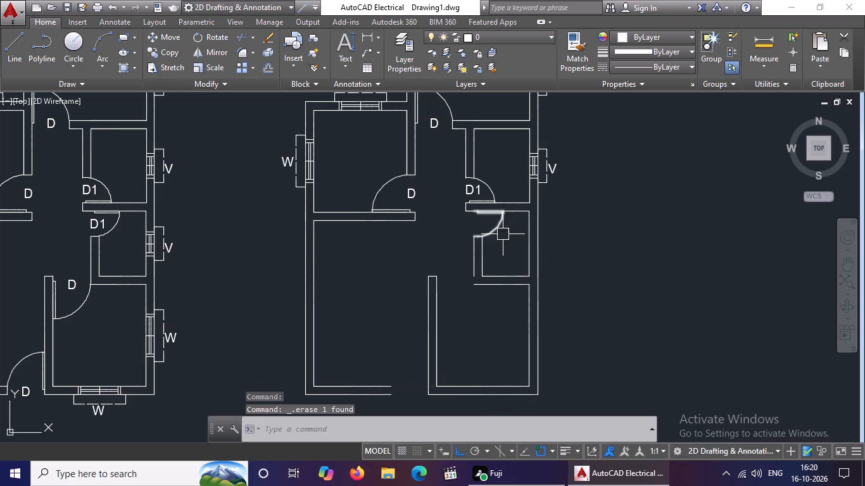
left_click(498, 227)
key("Delete")
Erase the V opening and its label from the east wall of the copied plan's northern small east room.
middle_click_drag(479, 218, 481, 235)
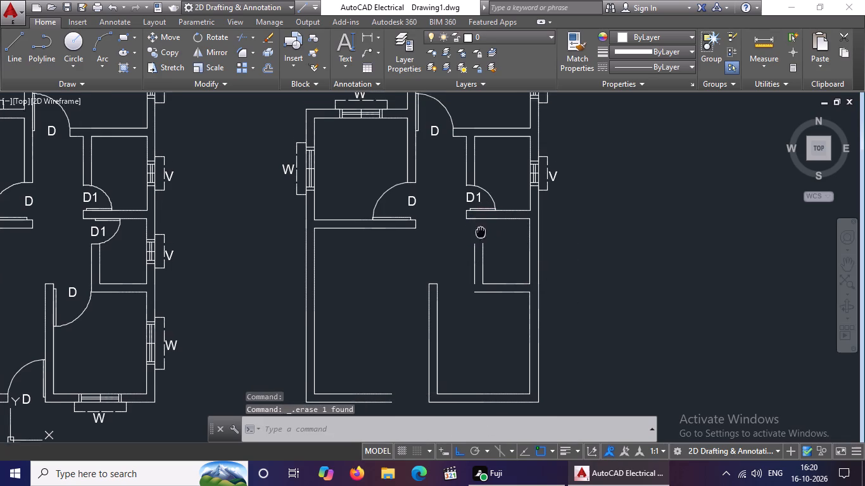
middle_click_drag(481, 235, 488, 270)
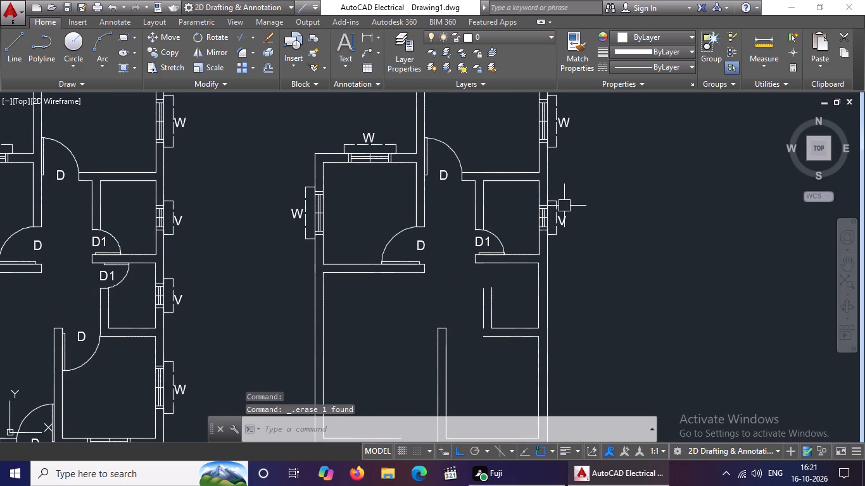
left_click(563, 217)
key("Delete")
left_click_drag(513, 197, 522, 196)
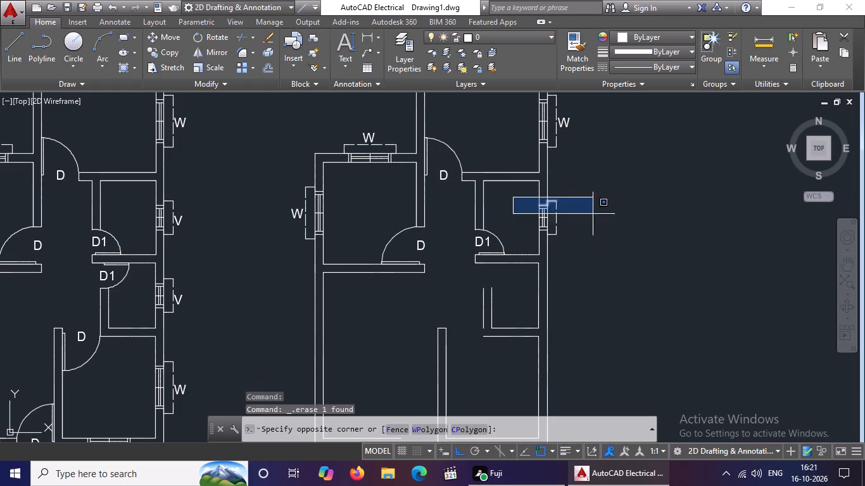
left_click(607, 240)
key("Delete")
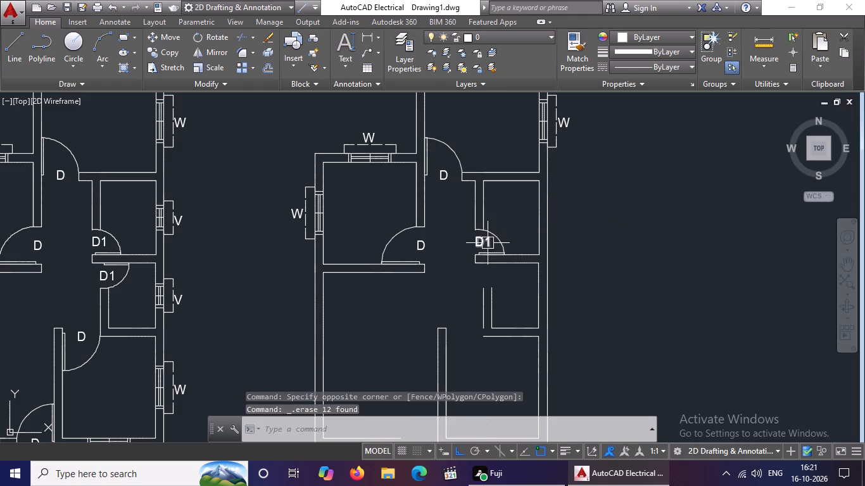
Erase the northern small east room's D1 door and the northwest room's D door with their labels from the copied plan.
left_click(488, 243)
key("Delete")
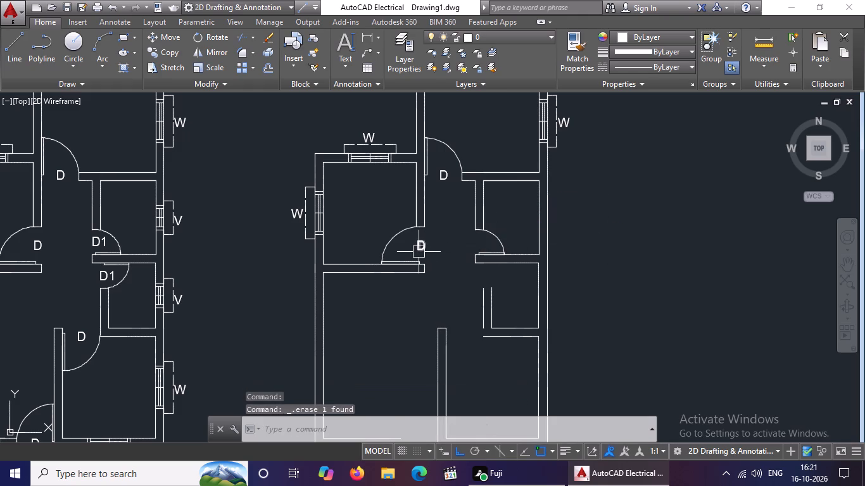
left_click(419, 249)
key("Delete")
left_click(496, 240)
key("Delete")
left_click(386, 235)
key("Delete")
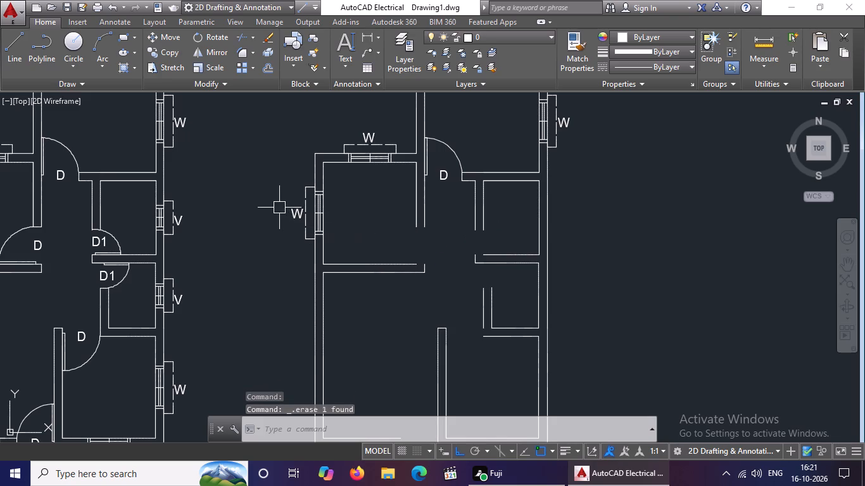
Erase the copied northwest room's west and north windows, including their W labels and dashed outlines.
left_click(296, 216)
key("Delete")
left_click_drag(281, 176, 293, 190)
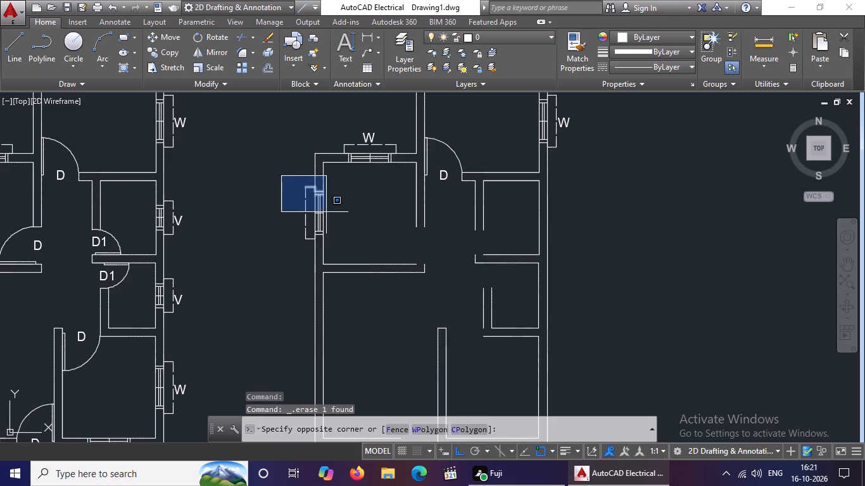
left_click(350, 251)
key("Delete")
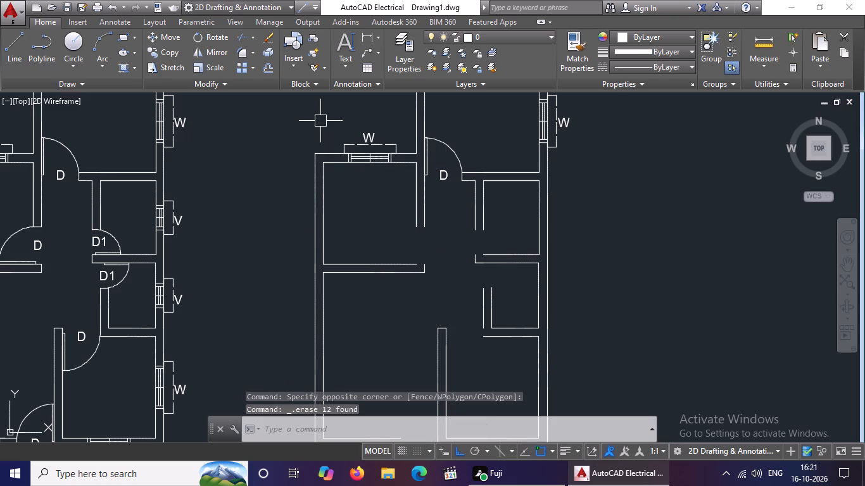
left_click(368, 135)
key("Delete")
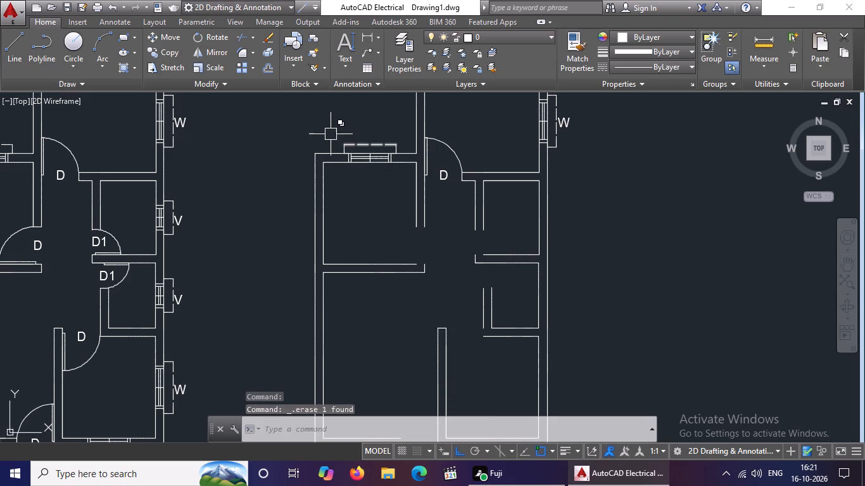
left_click(331, 133)
left_click(405, 184)
key("Delete")
Erase the north room's door and its D label from the copied plan.
left_click(444, 177)
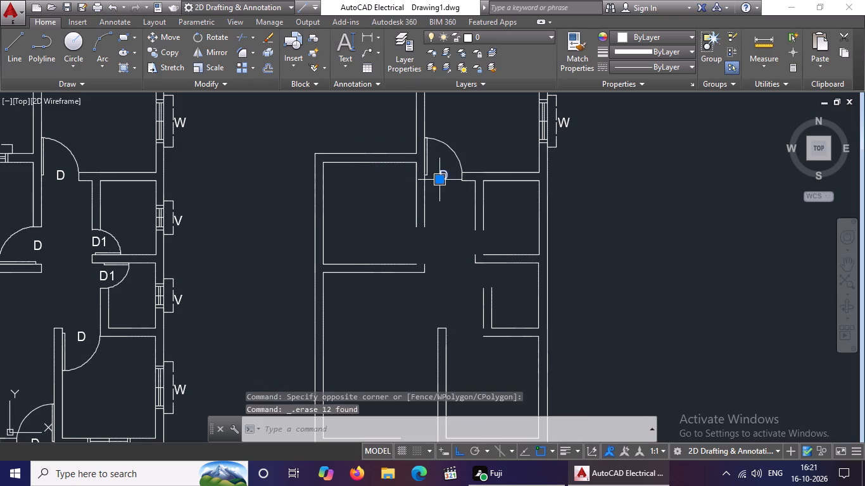
key("Delete")
left_click(436, 145)
key("Delete")
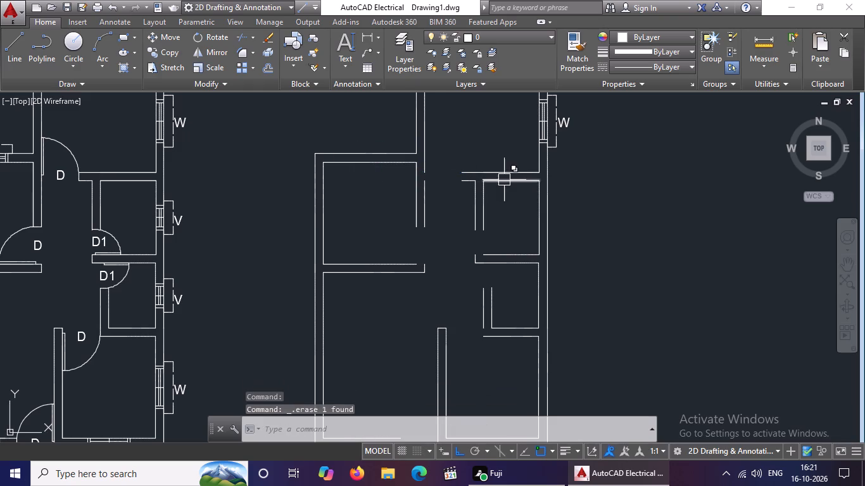
Erase the two W labels beside the north room's north and east windows in the copied plan.
scroll(507, 178, "down", 1)
middle_click_drag(498, 151, 498, 209)
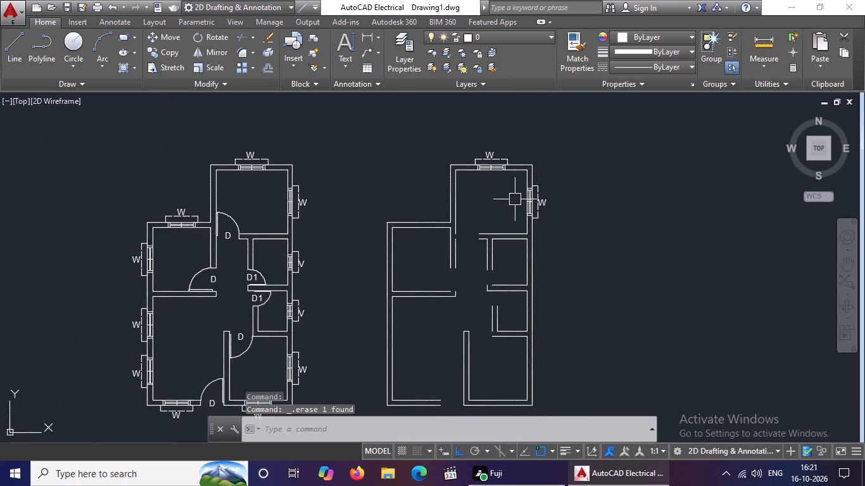
scroll(515, 199, "up", 1)
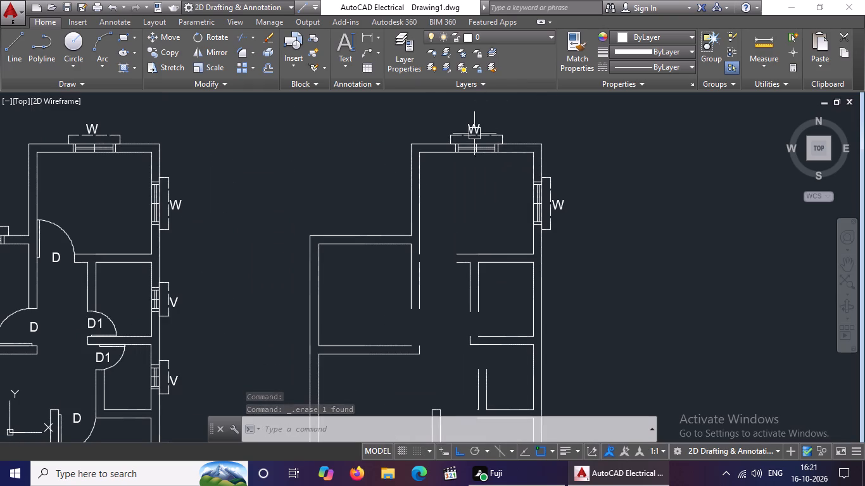
left_click(475, 123)
key("Delete")
left_click(566, 206)
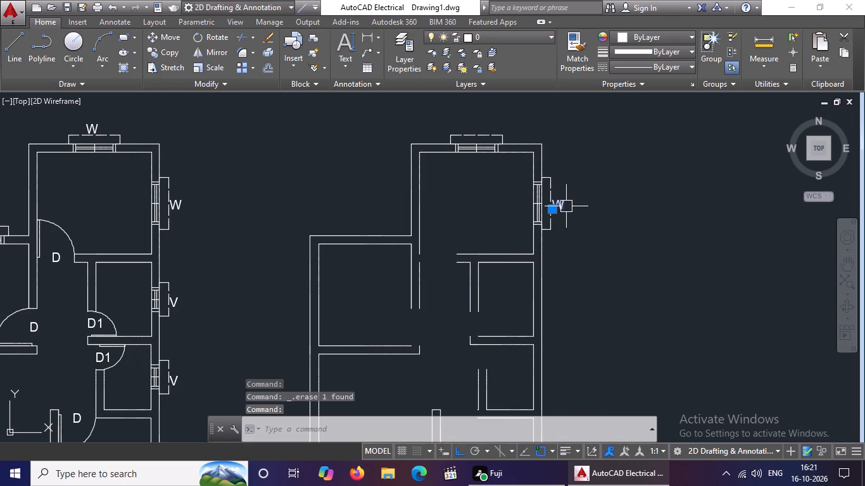
key("Delete")
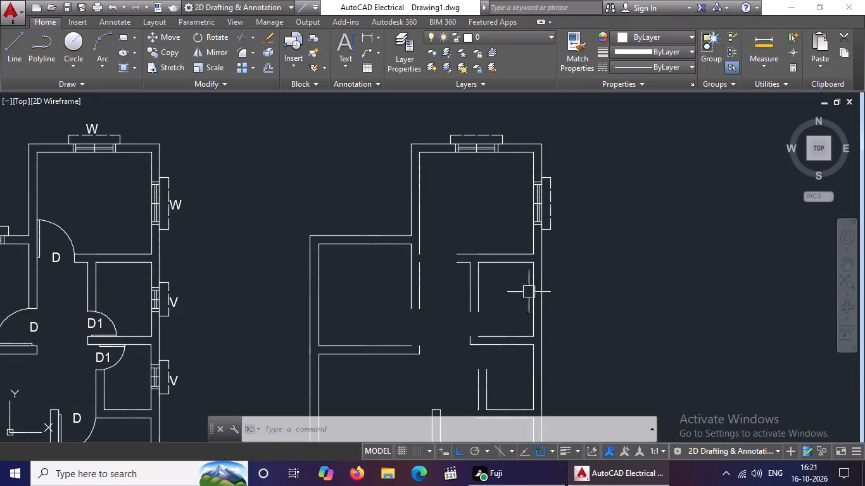
Erase the copied north room's north and east windows together with their dashed outlines.
scroll(509, 188, "up", 1)
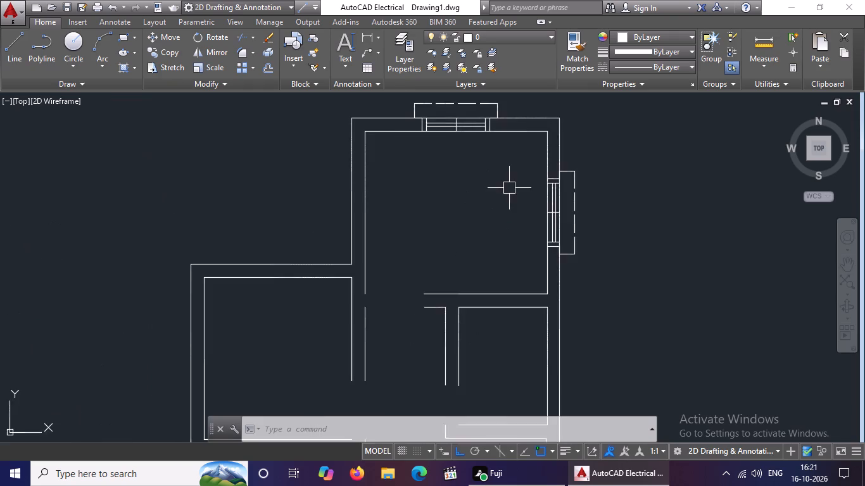
scroll(509, 188, "down", 2)
left_click_drag(453, 130, 458, 147)
left_click(512, 191)
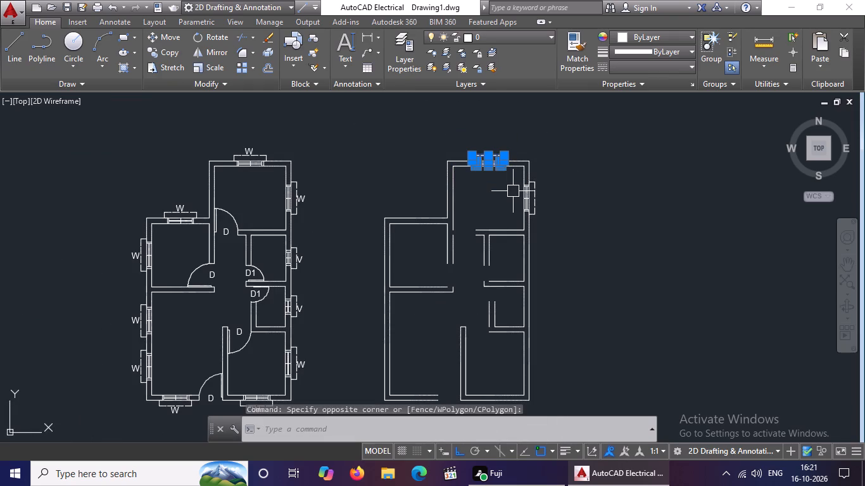
key("Delete")
left_click(505, 176)
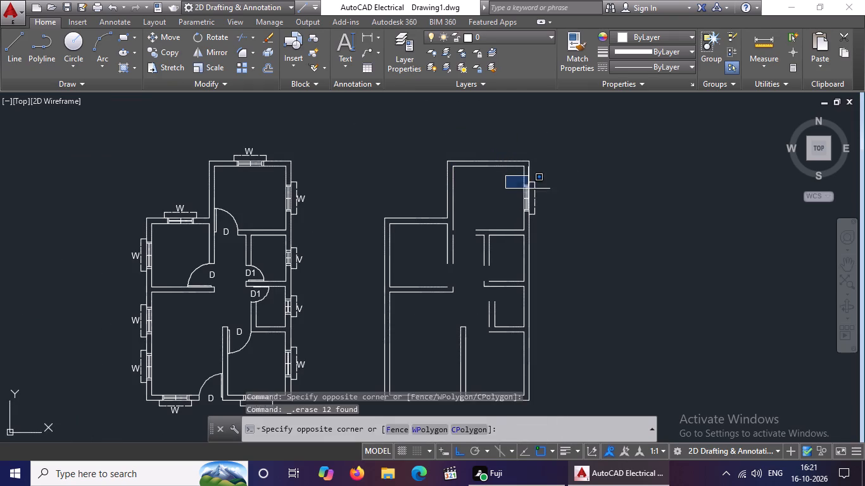
left_click(583, 216)
key("Delete")
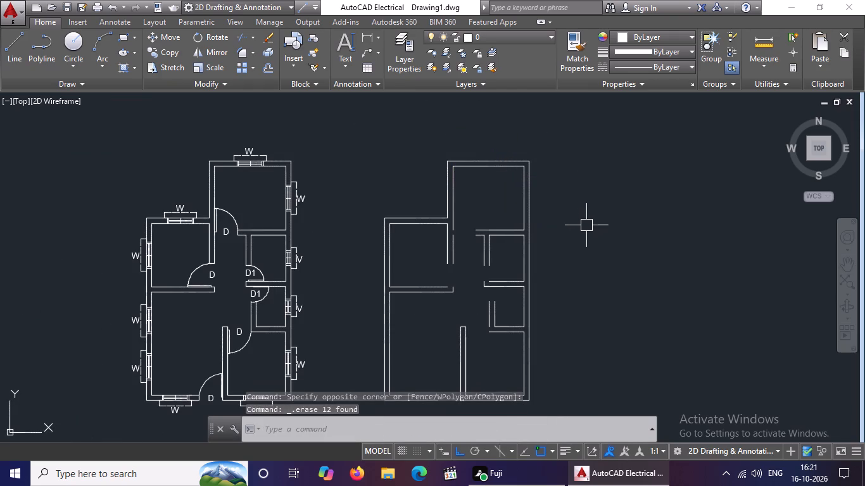
Extend both south wall lines of the copied plan's large southwest room across the entrance door opening to the dividing wall.
scroll(587, 226, "down", 1)
scroll(512, 358, "up", 1)
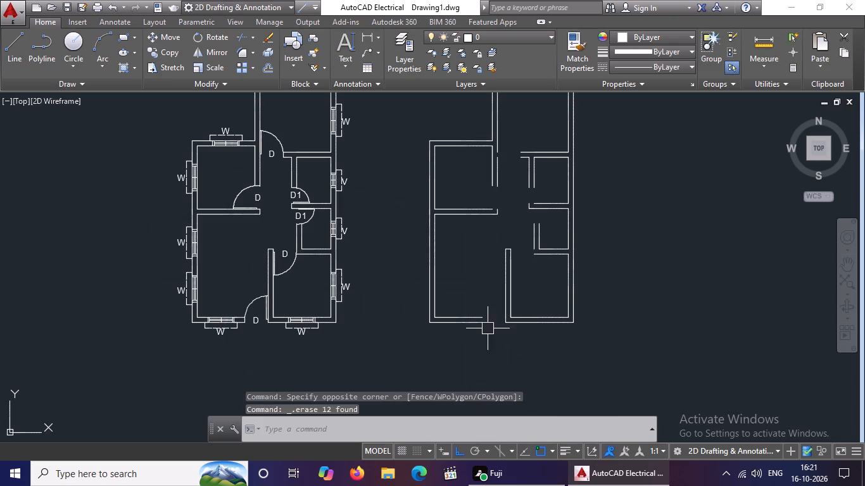
middle_click_drag(474, 286, 477, 313)
scroll(474, 286, "up", 1)
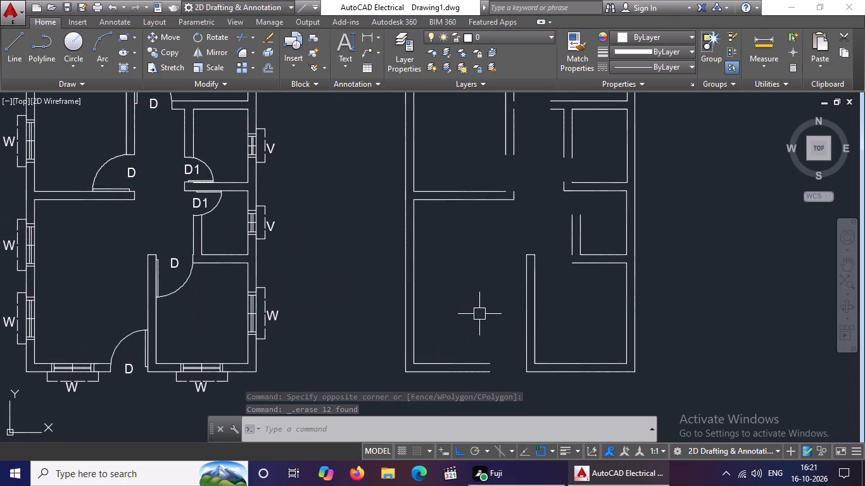
key("Escape")
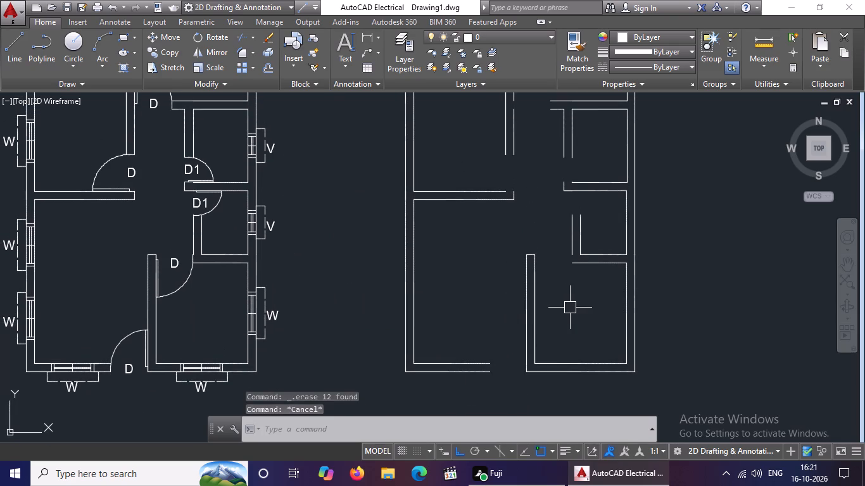
type("EX")
key("space")
key("space")
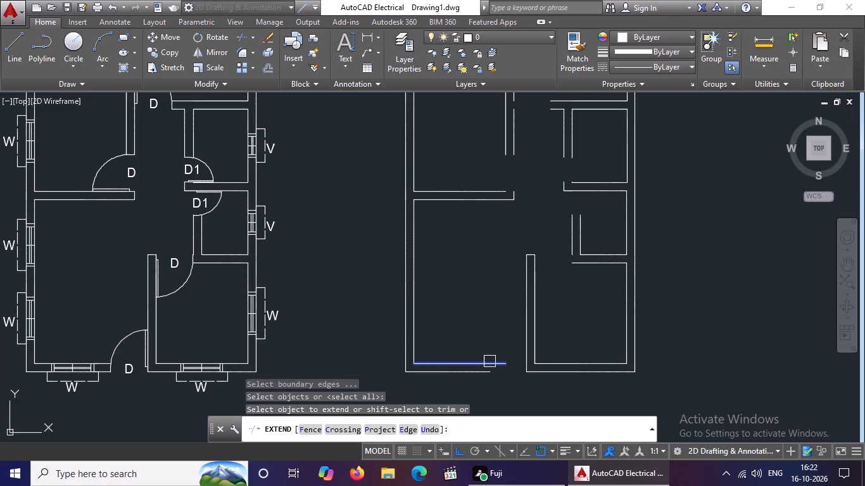
left_click(489, 361)
left_click(498, 364)
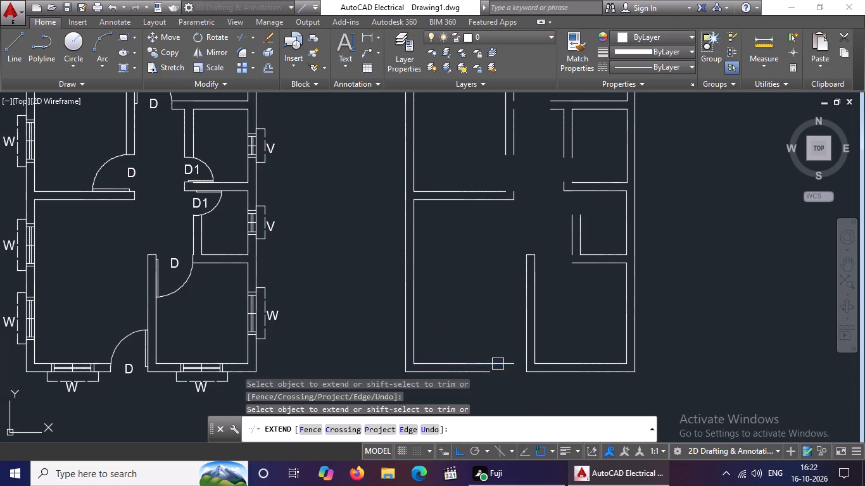
left_click(503, 360)
left_click(480, 373)
left_click(500, 373)
left_click(518, 371)
Extend both lines of the copied southeast room's north wall west across the door opening to the dividing wall.
left_click(584, 264)
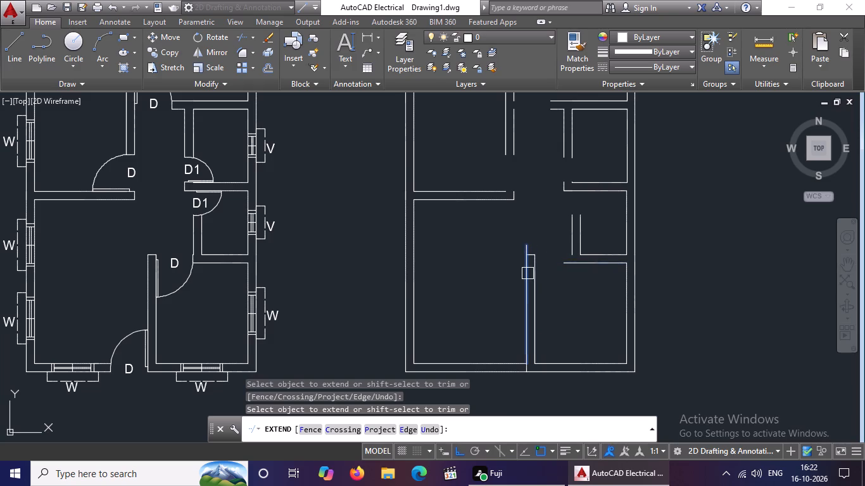
left_click(580, 265)
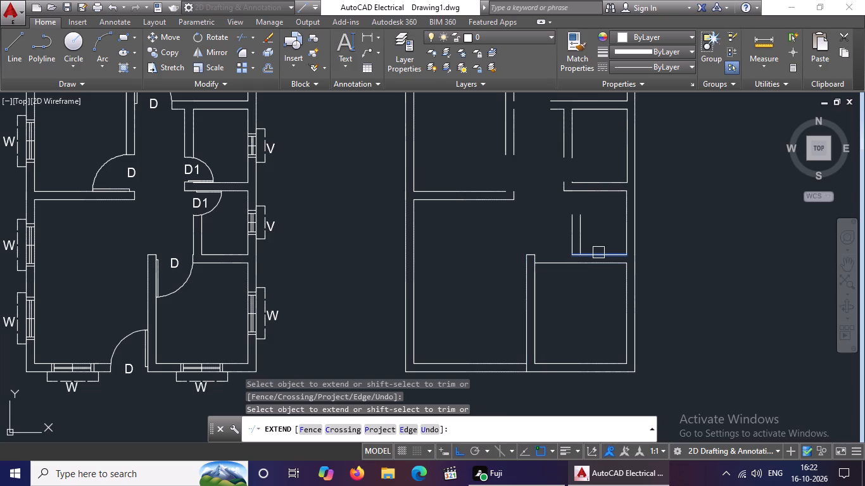
left_click(598, 252)
left_click(576, 254)
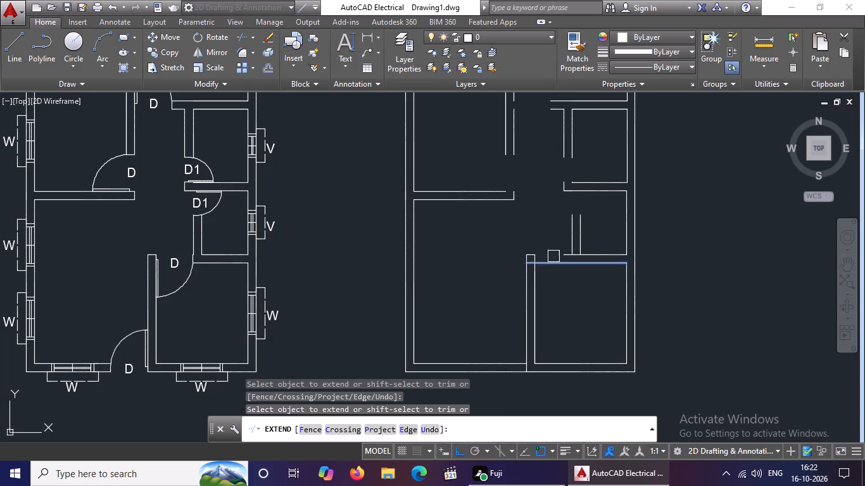
left_click(569, 256)
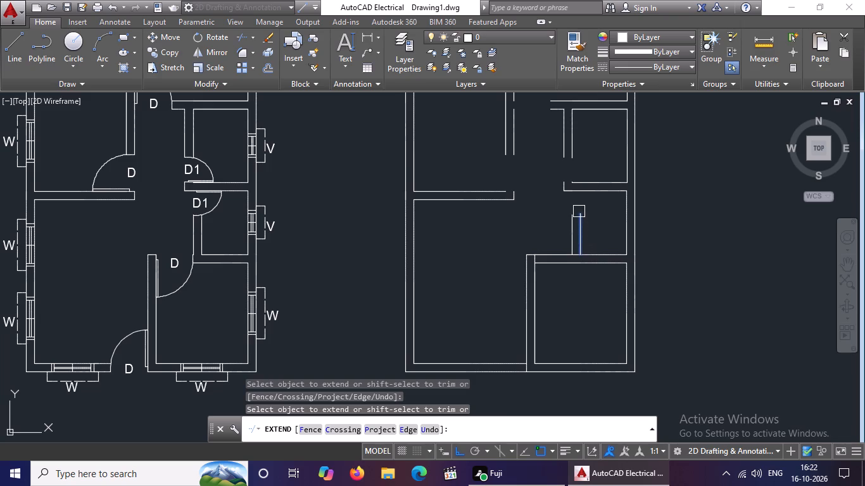
Extend the southern small east room's west wall lines north, bringing the inner line up to the partition between the small rooms.
left_click(584, 227)
left_click(570, 225)
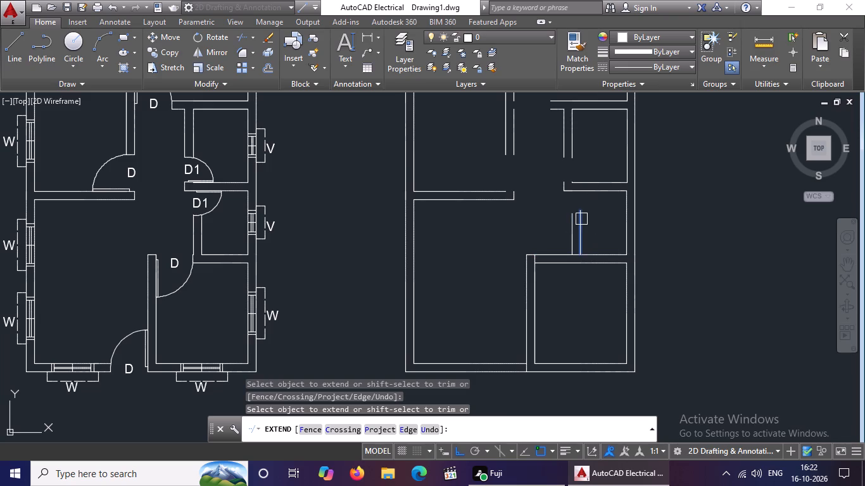
left_click(581, 219)
left_click(569, 221)
left_click(586, 221)
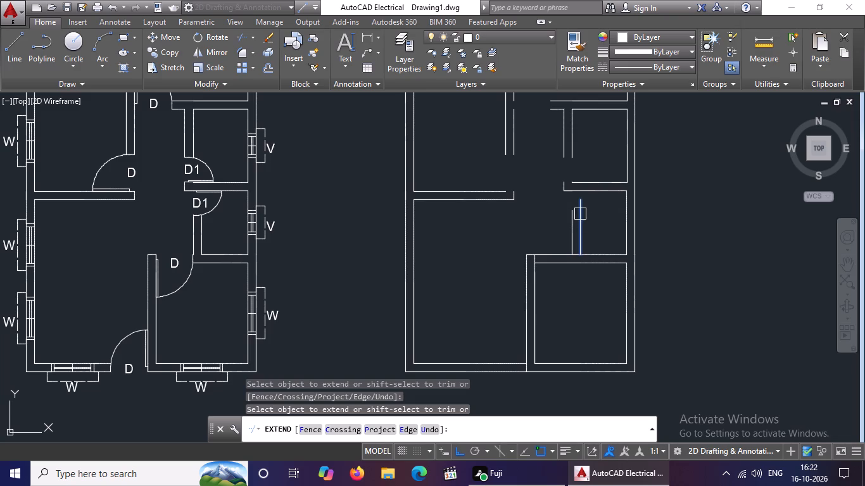
left_click(580, 214)
left_click(580, 208)
left_click(566, 222)
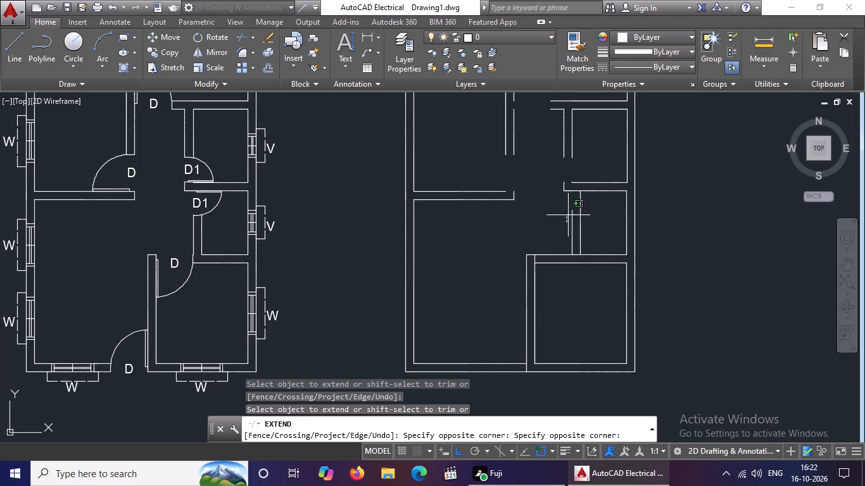
key("Escape")
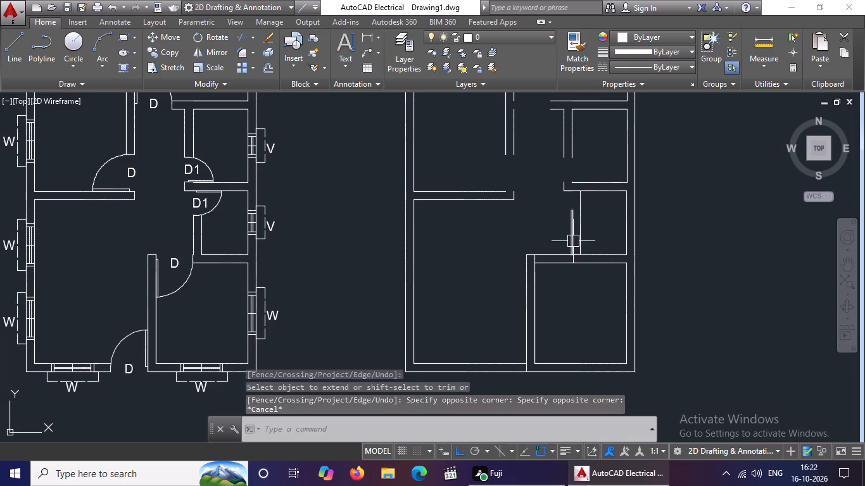
Extend the outer line of the southern small east room's west wall north to the partition, closing the former D1 opening.
key("Escape")
key("e")
key("x")
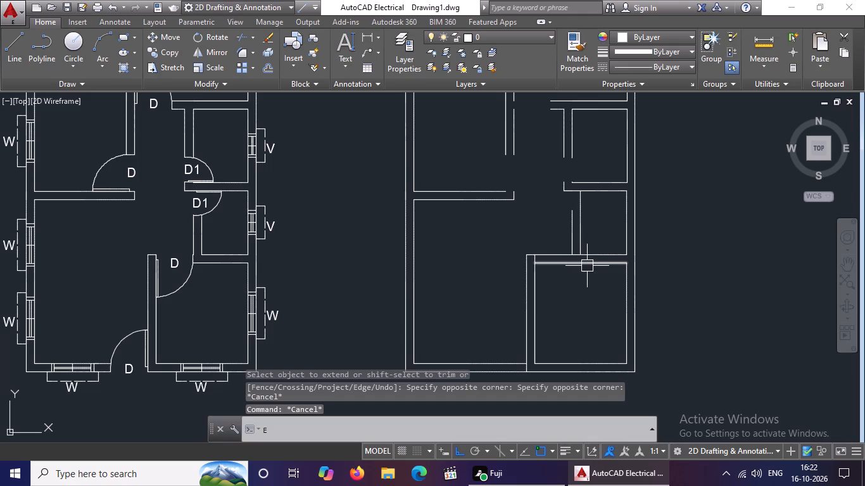
key("space")
key("space")
left_click(575, 221)
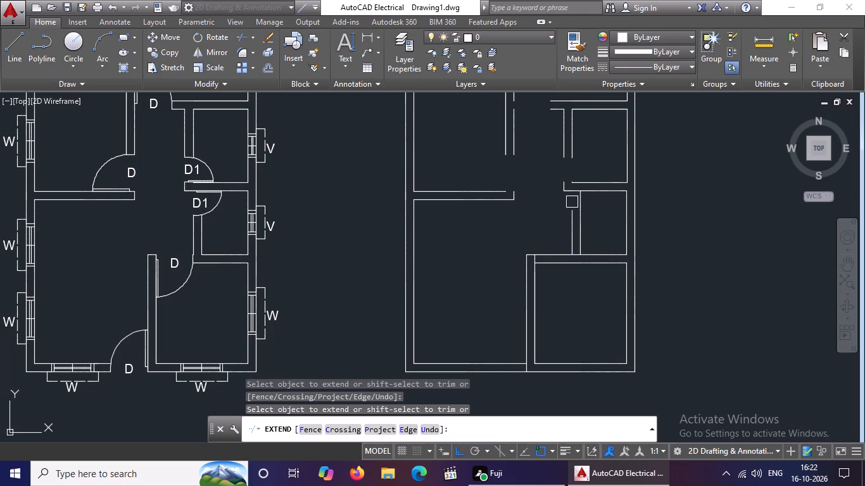
left_click(571, 218)
left_click(571, 212)
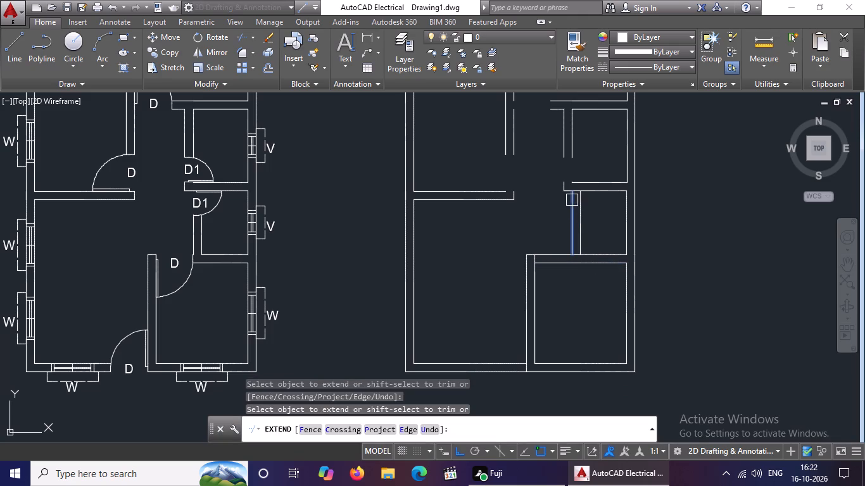
left_click(572, 207)
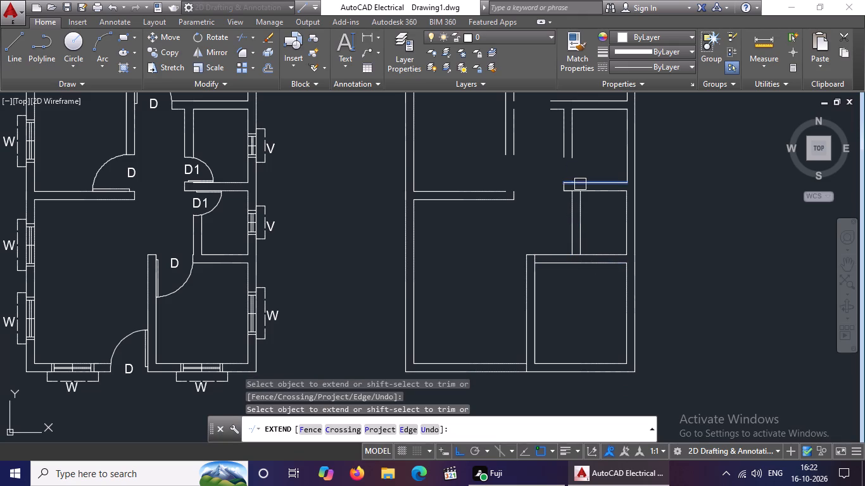
Extend the north face lines of the small east rooms' partition and the northwest room's south wall to their wall ends.
left_click(580, 184)
left_click(494, 190)
Extend the northwest room's east wall lines south across the door opening, bringing the outer line down to the south wall's end.
left_click(502, 155)
scroll(522, 151, "down", 2)
scroll(519, 128, "up", 2)
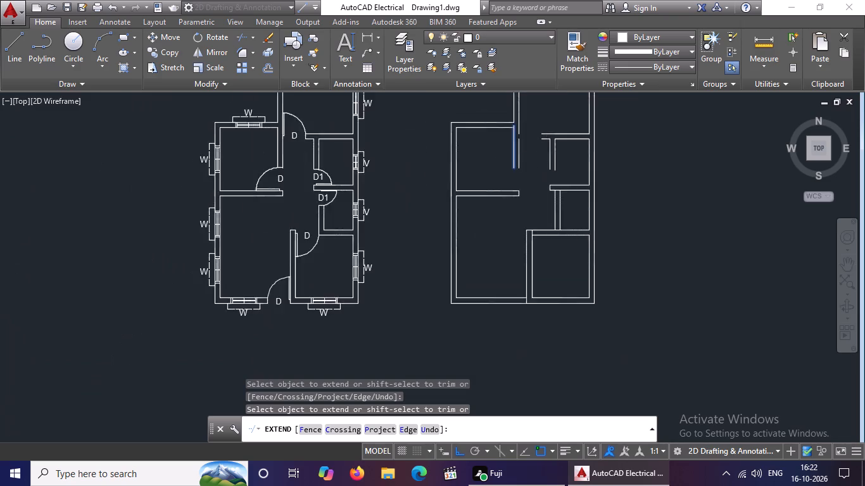
left_click(523, 154)
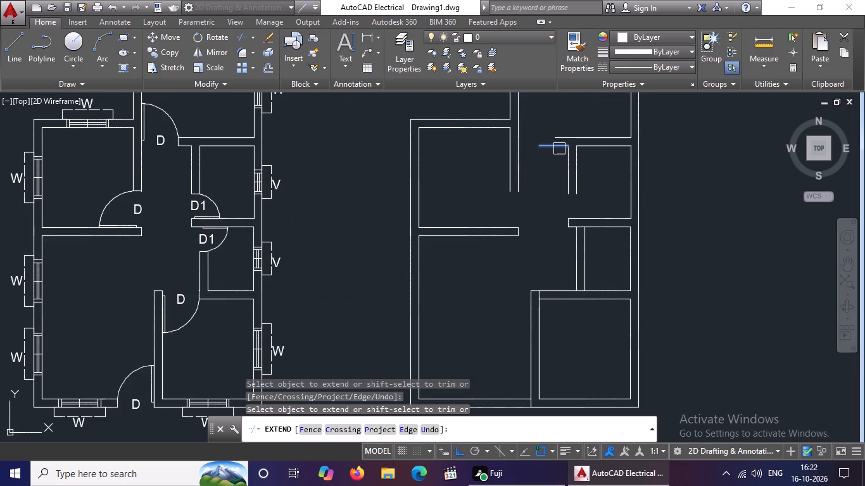
left_click(564, 187)
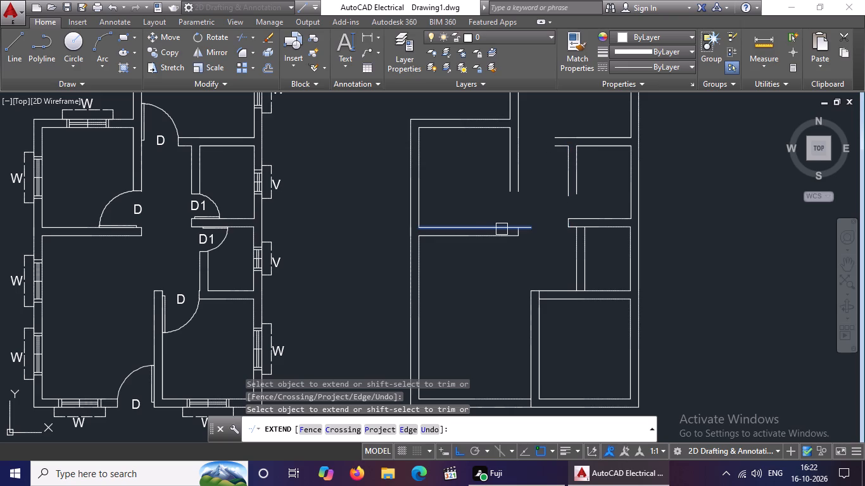
left_click(510, 180)
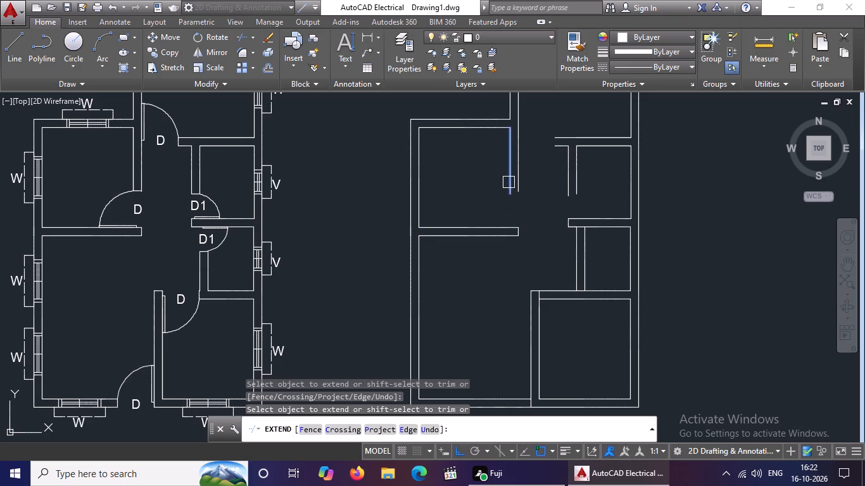
left_click(508, 182)
left_click(522, 180)
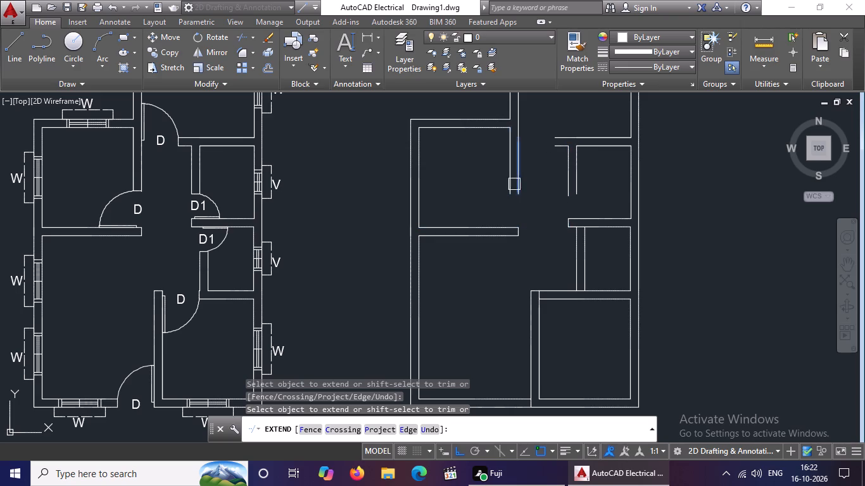
left_click(509, 186)
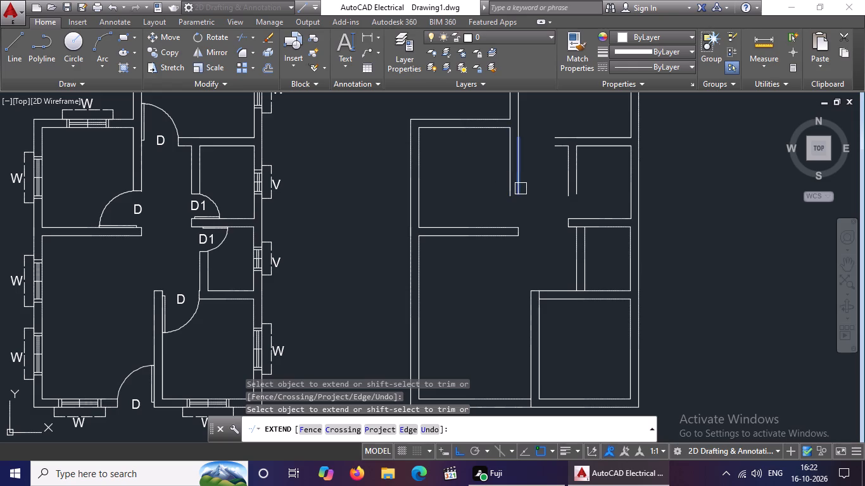
left_click(520, 188)
scroll(519, 175, "up", 4)
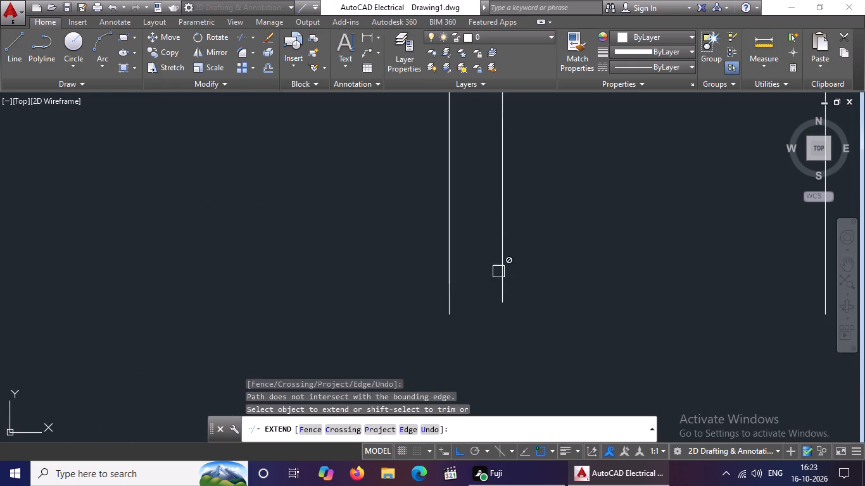
scroll(498, 263, "down", 3)
left_click(499, 261)
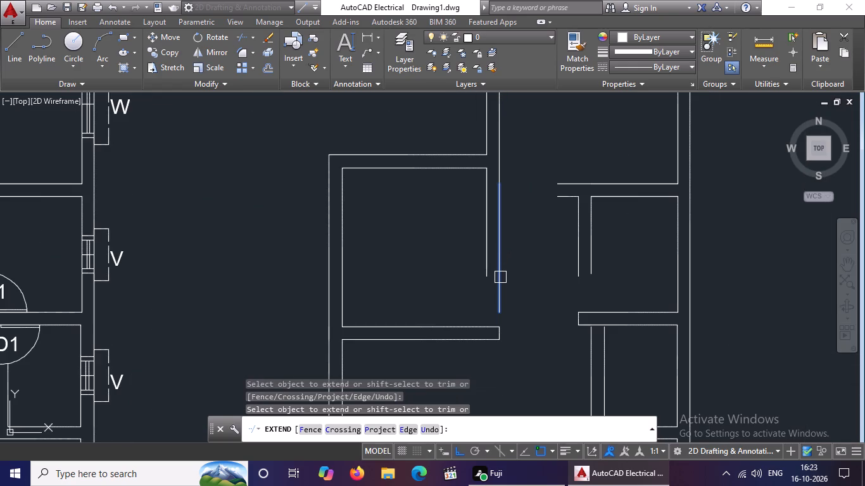
left_click(500, 277)
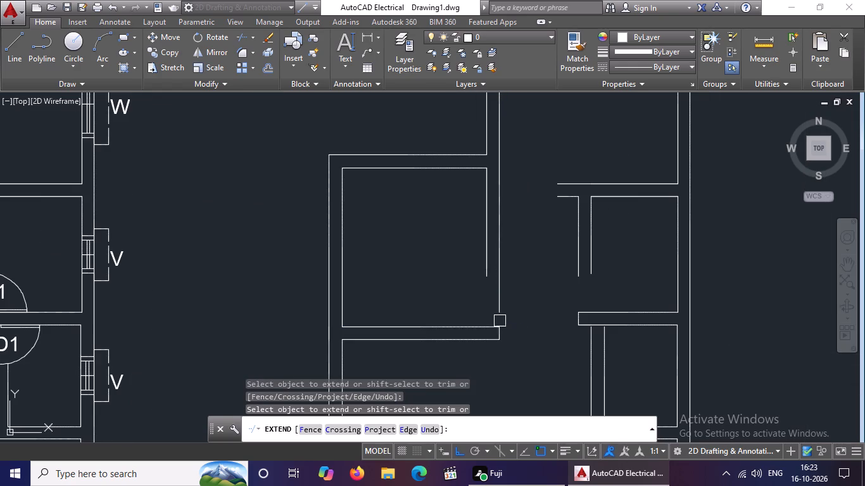
left_click(498, 310)
left_click(498, 316)
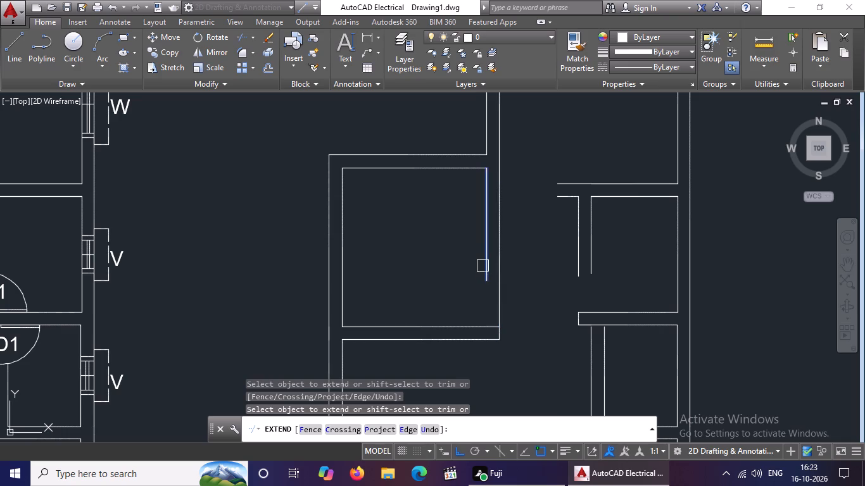
Extend the inner line of the northwest room's east wall south to the room's south wall, closing the former D opening.
left_click(486, 264)
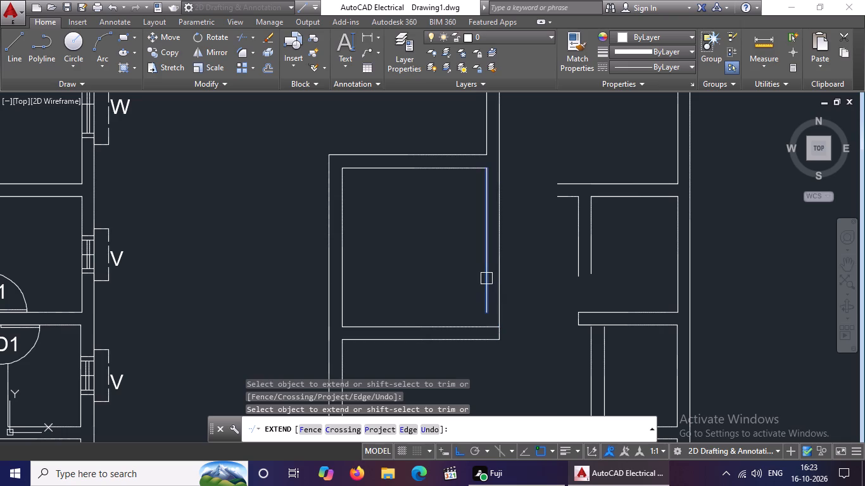
left_click(486, 278)
left_click(488, 311)
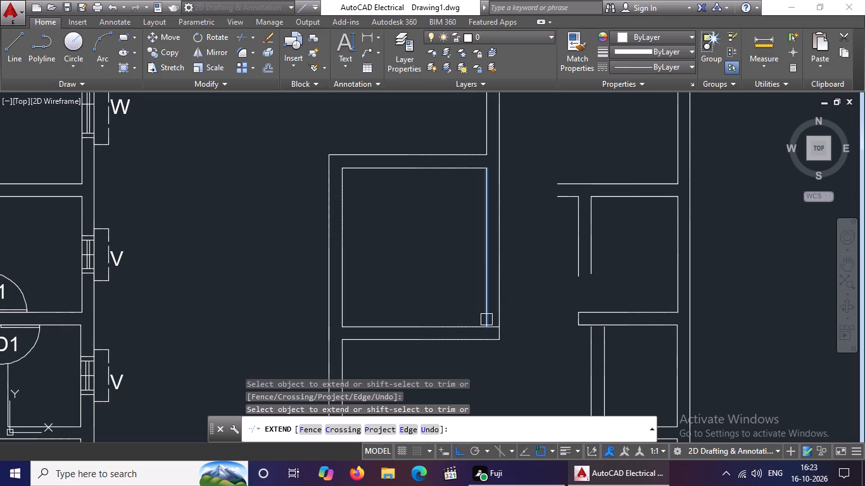
left_click(486, 319)
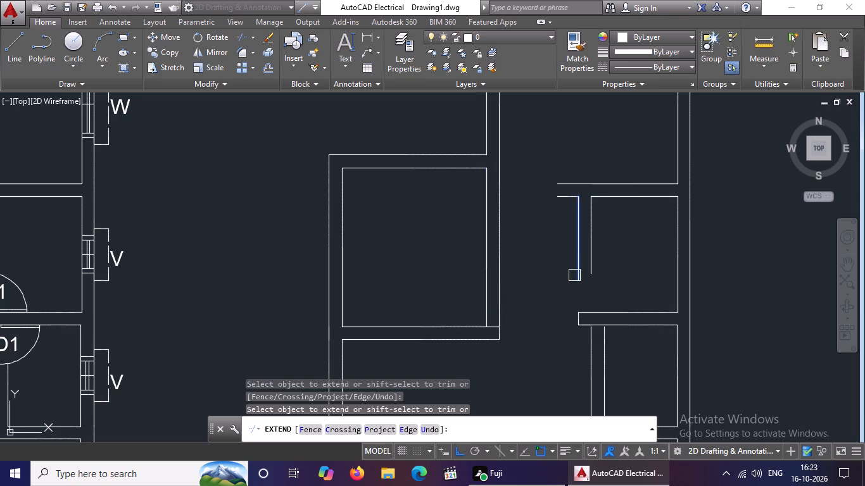
Extend both lines of the northern small east room's west wall south to the partition, closing the former D1 opening.
left_click(574, 275)
left_click(574, 281)
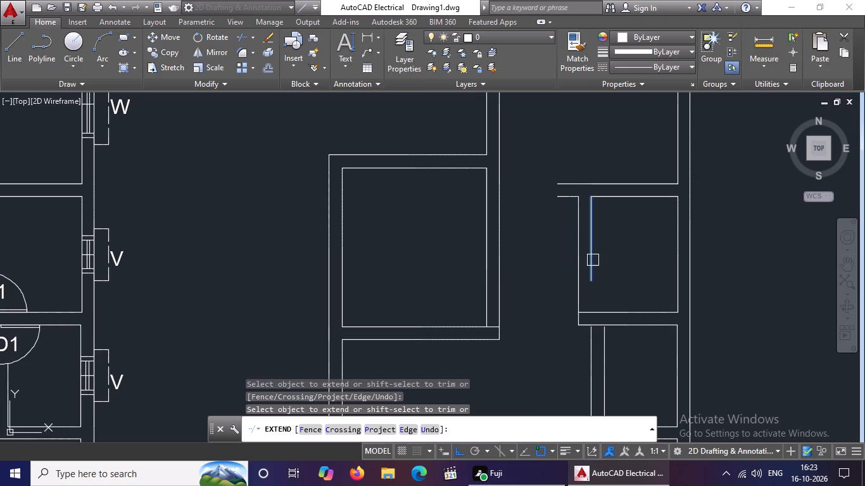
left_click(594, 274)
left_click(591, 282)
Extend both lines of the copied northeast room's south wall west across the door opening to the hallway's west wall.
left_click(558, 197)
left_click(574, 182)
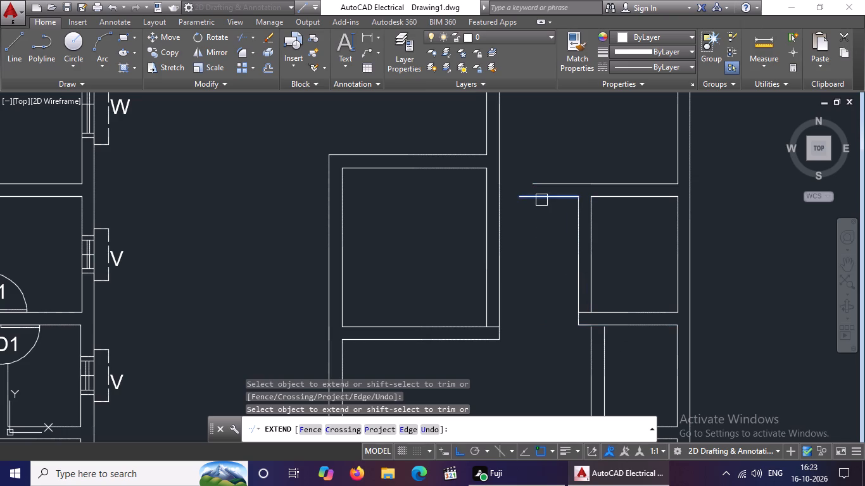
left_click(541, 200)
left_click_drag(541, 183, 539, 189)
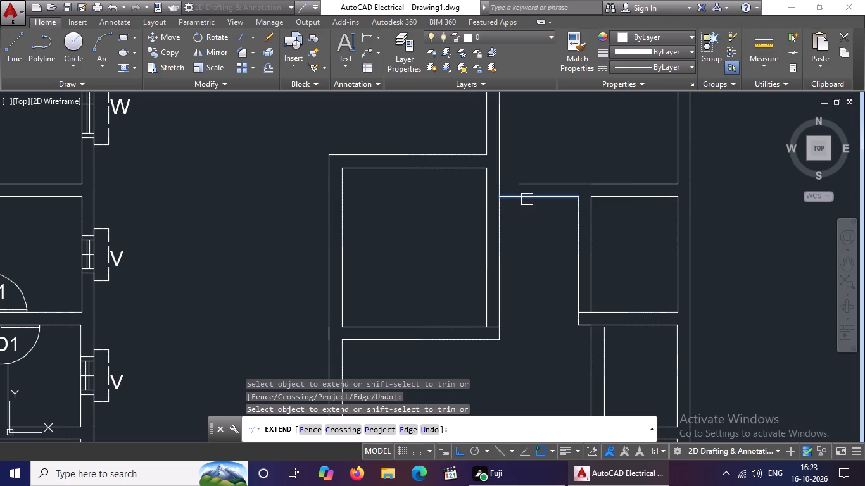
left_click(527, 199)
left_click(529, 185)
scroll(562, 209, "down", 2)
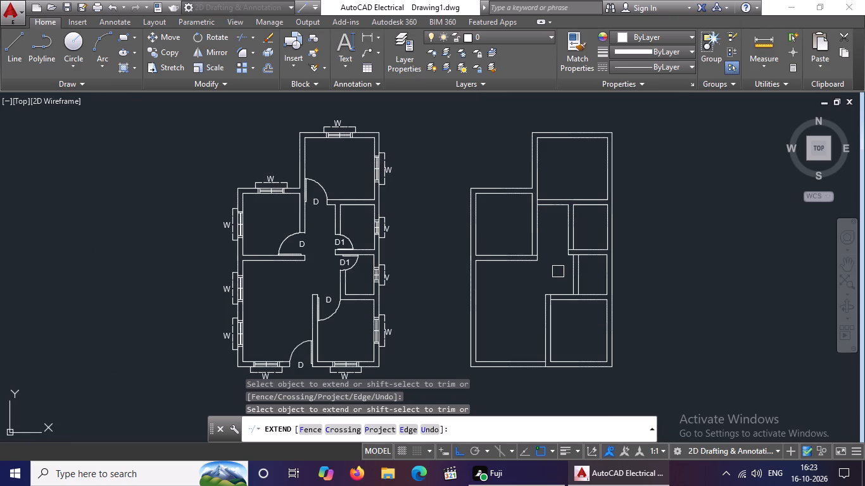
key("Escape")
Trim the southeast room's west wall inner line between the two lines of its north wall in the copied plan.
type("TR")
key("space")
key("space")
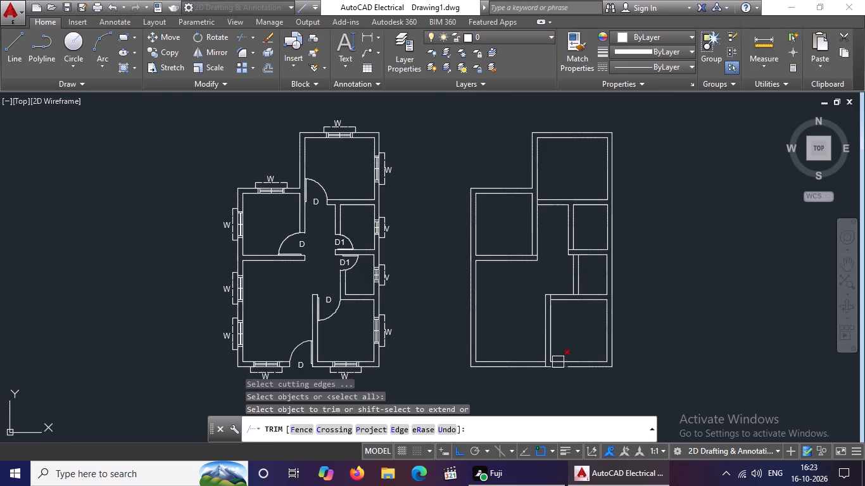
scroll(545, 373, "up", 3)
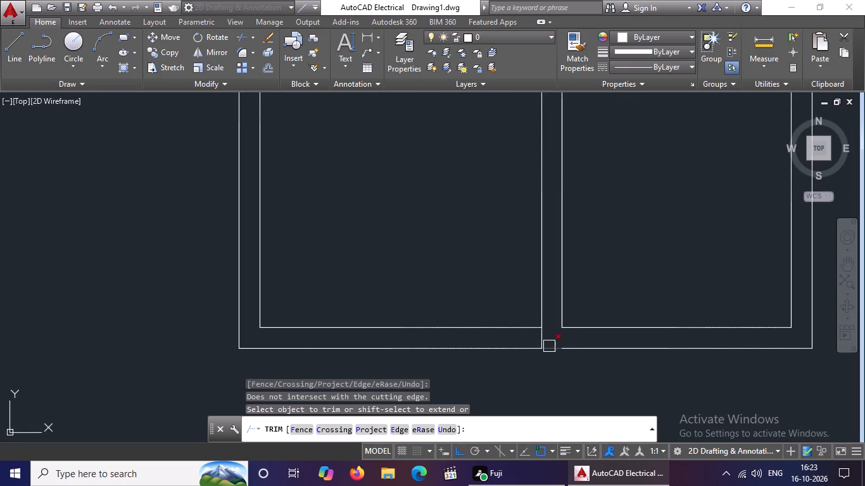
key("Escape")
key("t")
key("r")
key("Return")
key("Return")
scroll(548, 335, "down", 1)
scroll(553, 170, "up", 2)
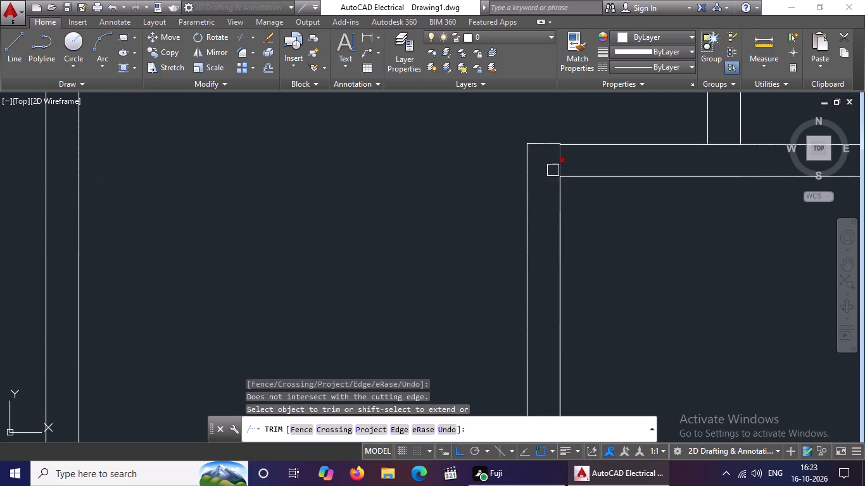
left_click(560, 163)
key("Escape")
Delete the short line capping the north end of the southeast room's west wall.
left_click(538, 143)
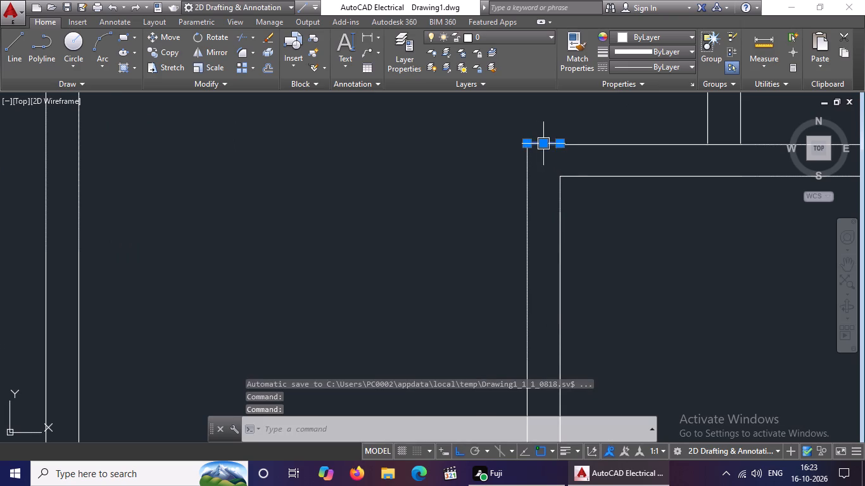
key("Delete")
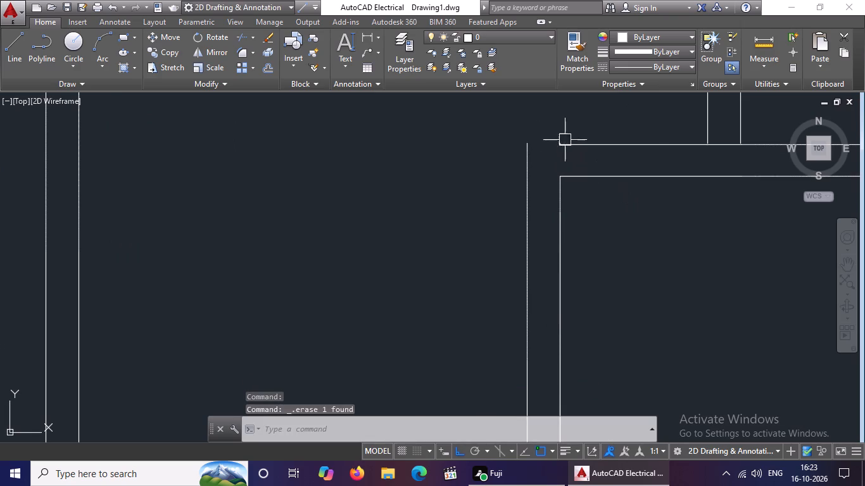
Delete the north face line of the southeast room's north wall and the tiny leftover vertical stub at its west end.
scroll(571, 147, "up", 3)
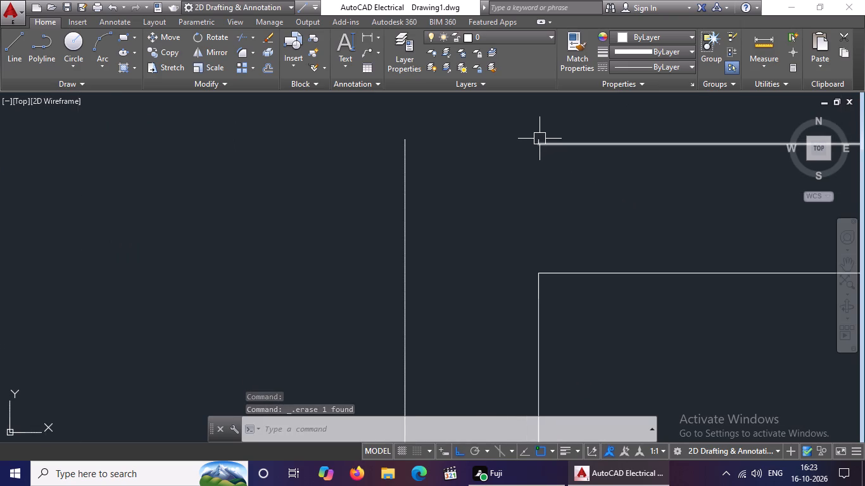
left_click(540, 139)
key("Delete")
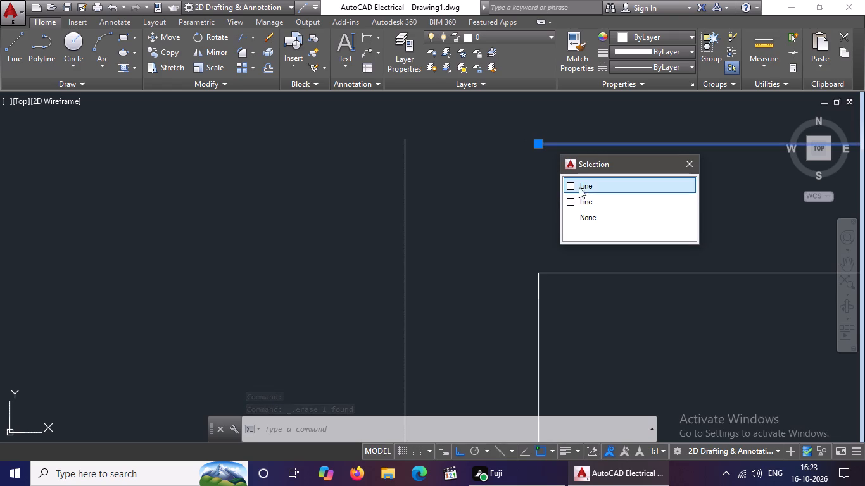
left_click(584, 182)
left_click(584, 189)
key("Delete")
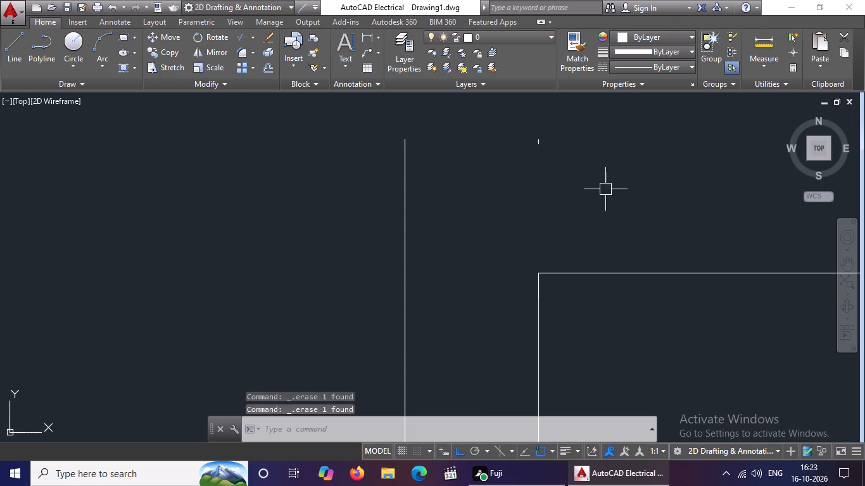
left_click_drag(514, 127, 521, 139)
left_click_drag(541, 157, 559, 161)
key("Delete")
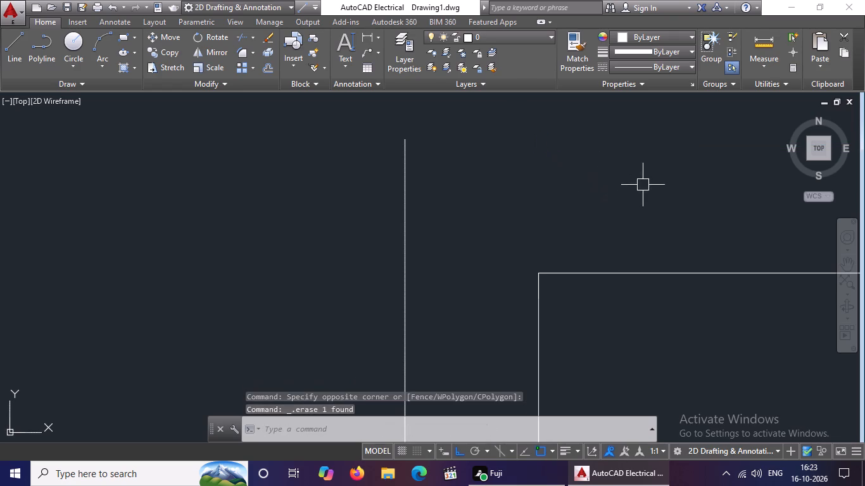
Offset the inner line of the southeast room's north wall 0.9 to the north as the wall's new north face.
scroll(643, 184, "down", 5)
middle_click_drag(659, 175, 620, 213)
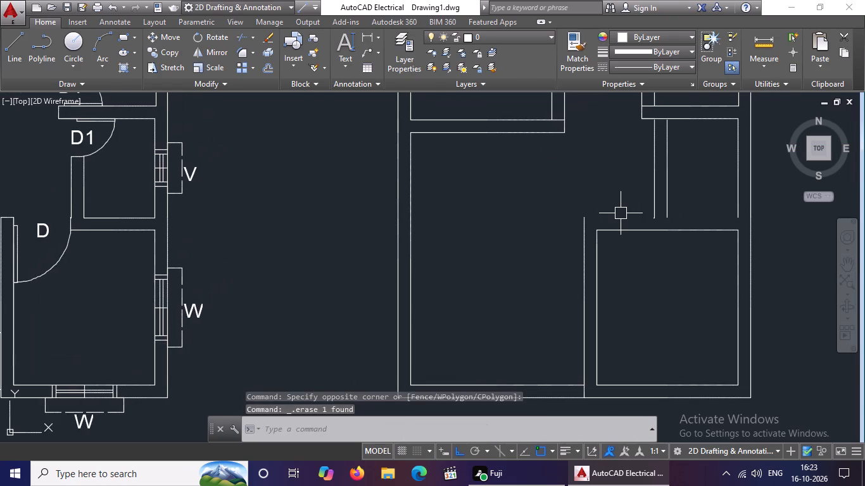
key("Escape")
key("o")
key("Return")
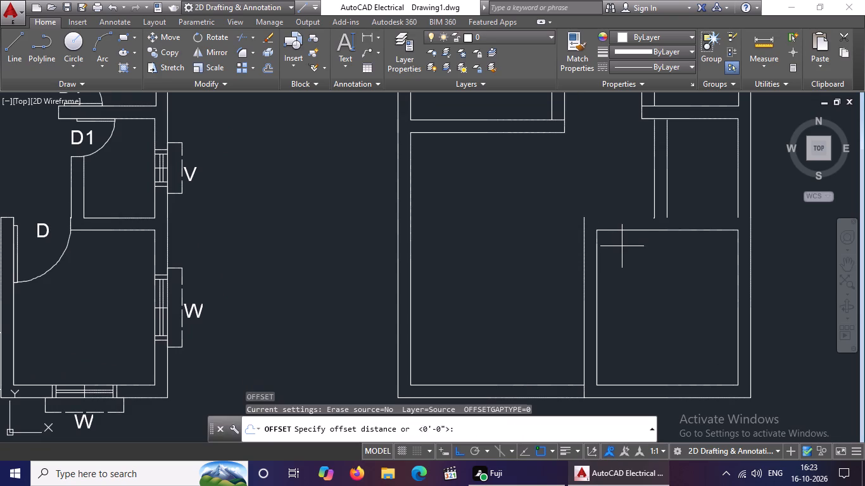
key("0")
key("period")
key("9")
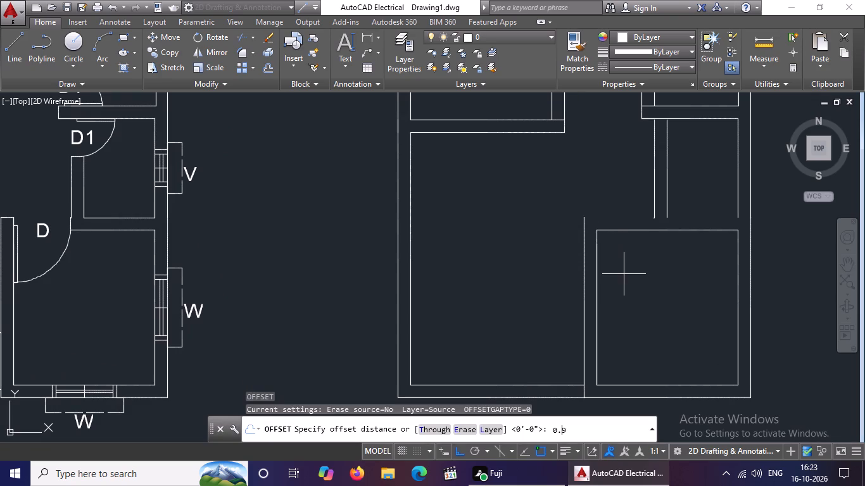
scroll(624, 274, "up", 1)
key("Return")
left_click(616, 208)
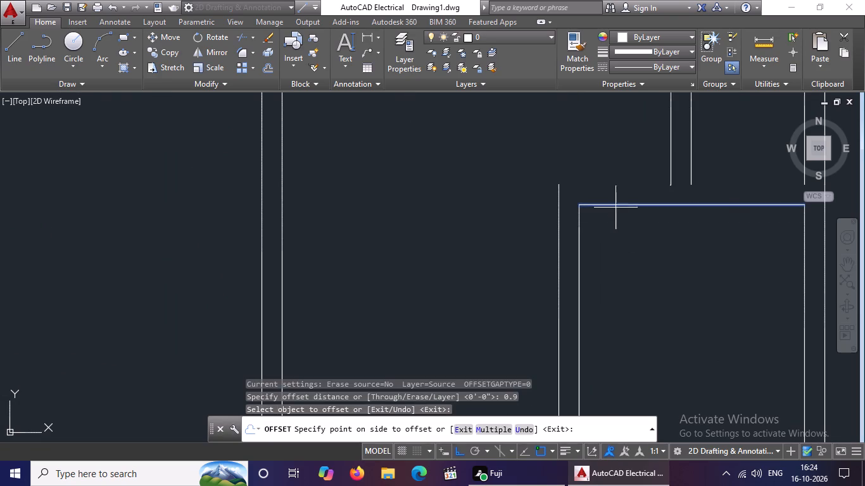
left_click(601, 165)
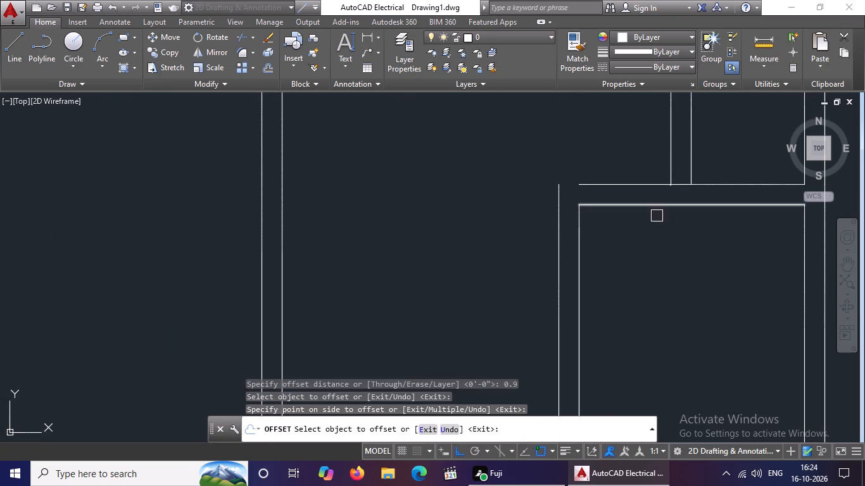
key("Escape")
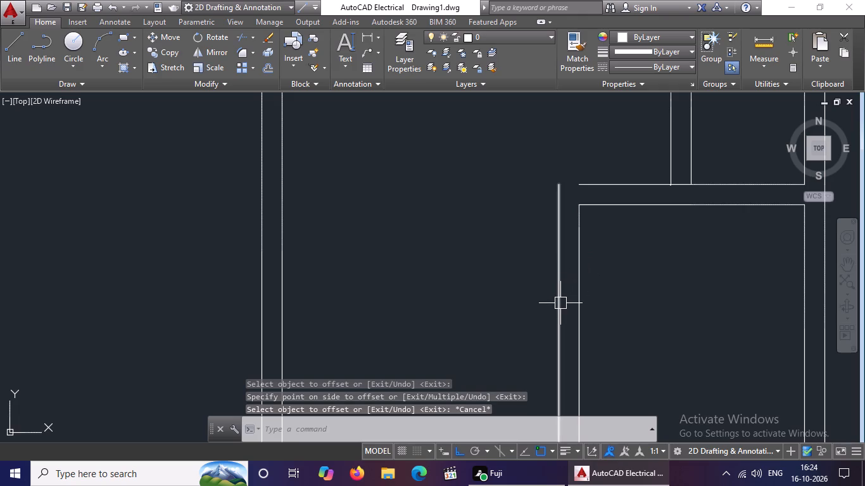
Extend the new north face line of the southeast room's north wall west to the outer line of its west wall.
key("e")
key("x")
key("space")
key("space")
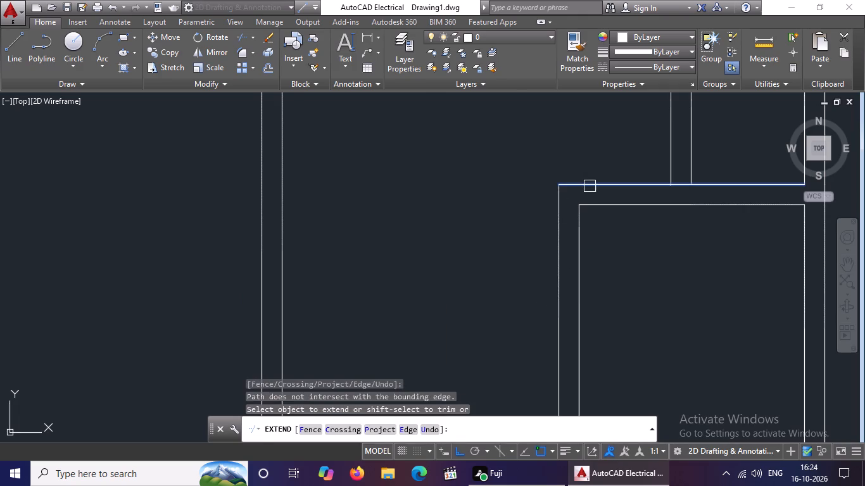
left_click(590, 188)
scroll(592, 199, "down", 3)
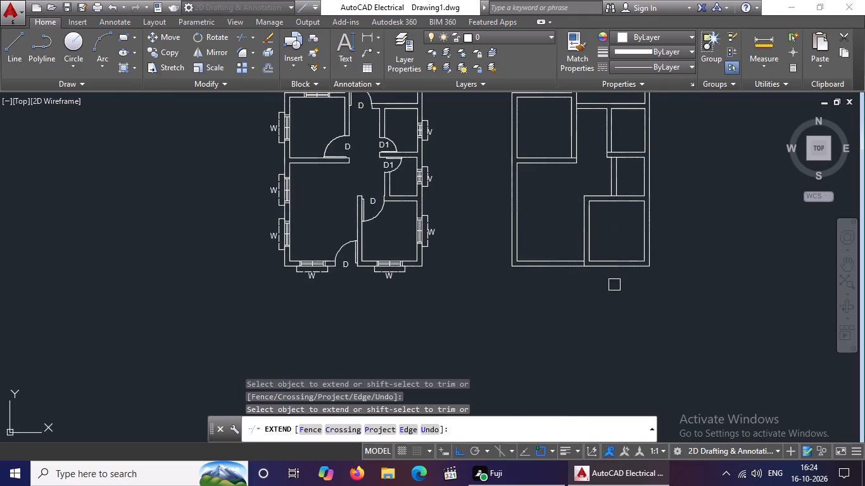
middle_click_drag(607, 266, 598, 311)
middle_click_drag(522, 235, 523, 325)
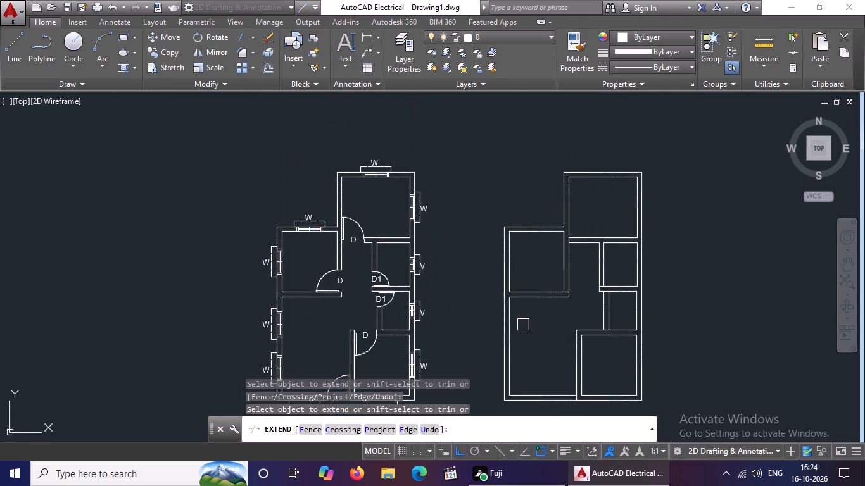
scroll(605, 410, "up", 2)
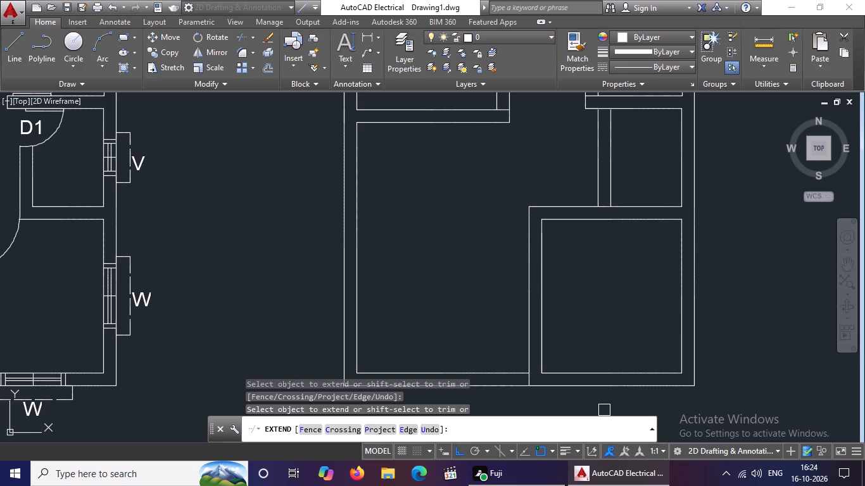
key("Escape")
Trim the north face line of the southeast room's north wall between the two west wall lines of the small room above.
type("TR")
key("space")
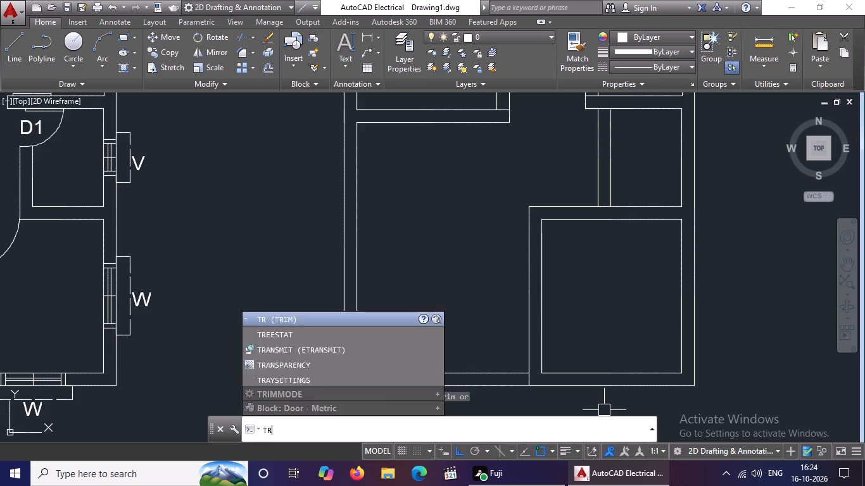
key("space")
scroll(559, 411, "up", 2)
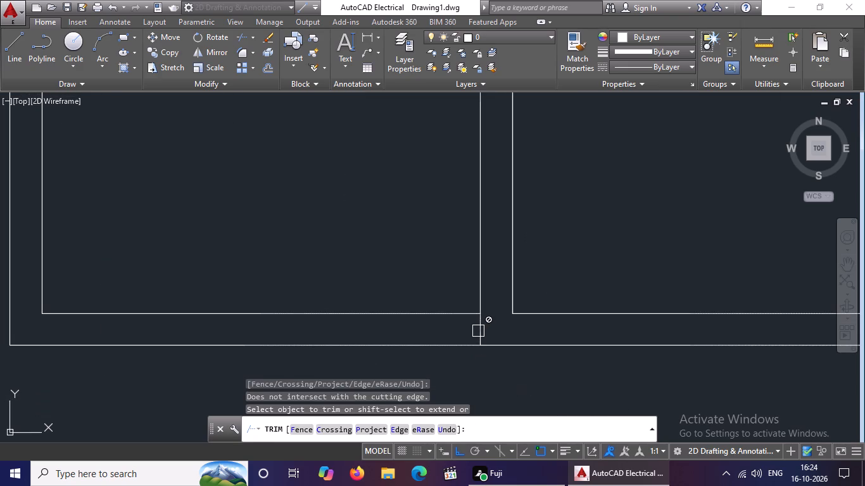
scroll(484, 328, "down", 2)
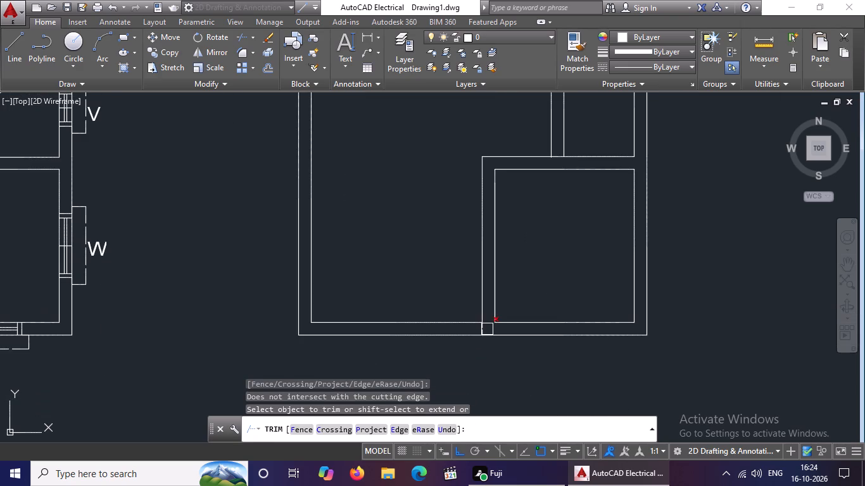
scroll(570, 153, "up", 2)
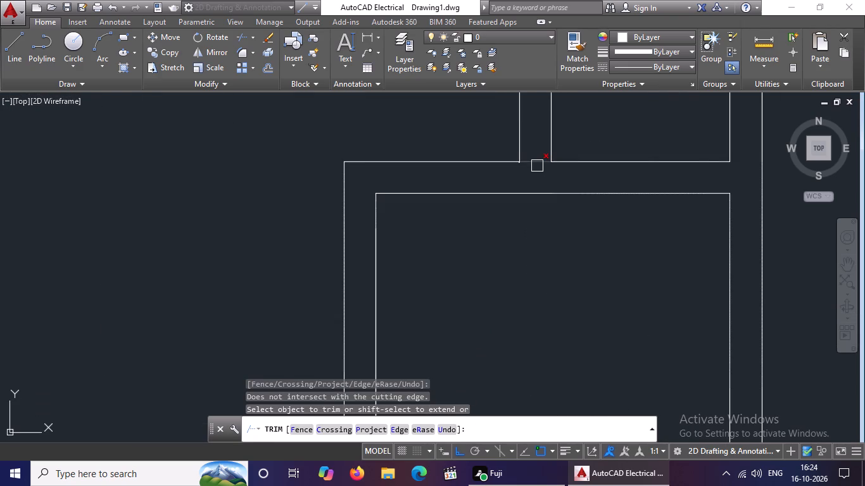
left_click(537, 165)
scroll(516, 176, "up", 3)
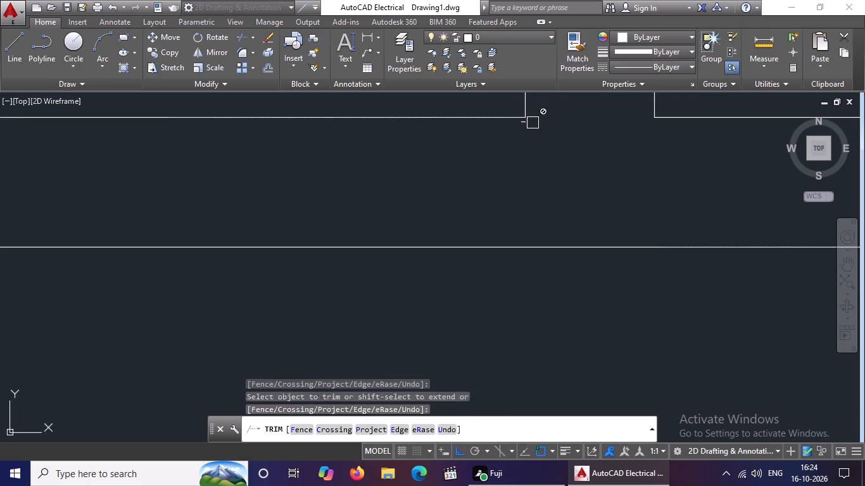
scroll(519, 133, "down", 4)
scroll(555, 189, "down", 1)
Trim the inner line of the northwest room's south wall between the two lines of its east wall.
middle_click_drag(546, 192, 545, 260)
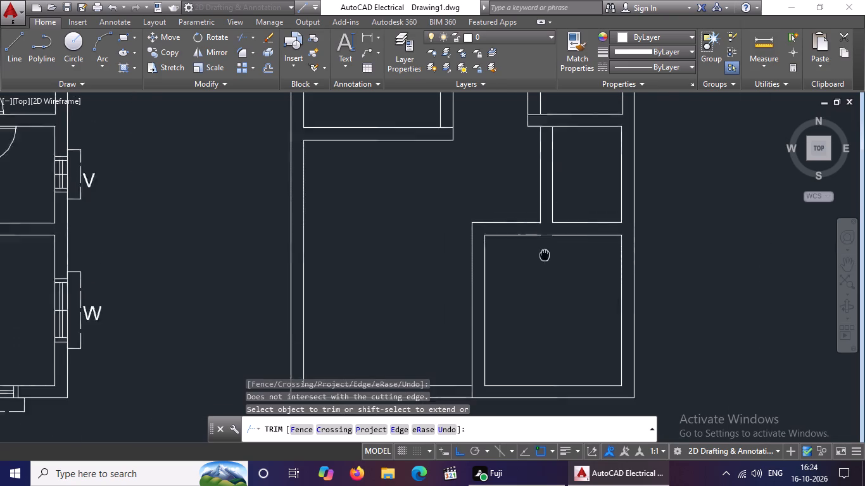
middle_click_drag(545, 260, 538, 329)
scroll(434, 213, "up", 3)
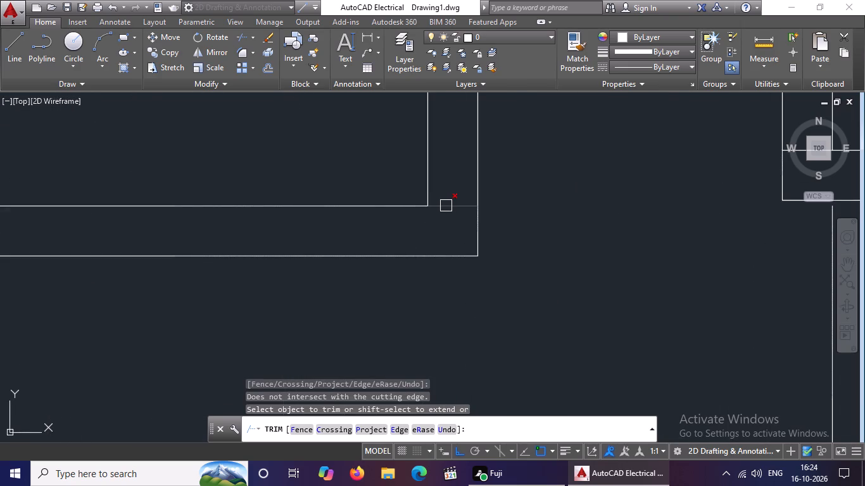
left_click(446, 206)
Trim the lines crossing the wall junction between the two small east rooms, at the upper room's southwest corner and across the lower room's west wall.
scroll(528, 209, "down", 3)
scroll(598, 197, "up", 2)
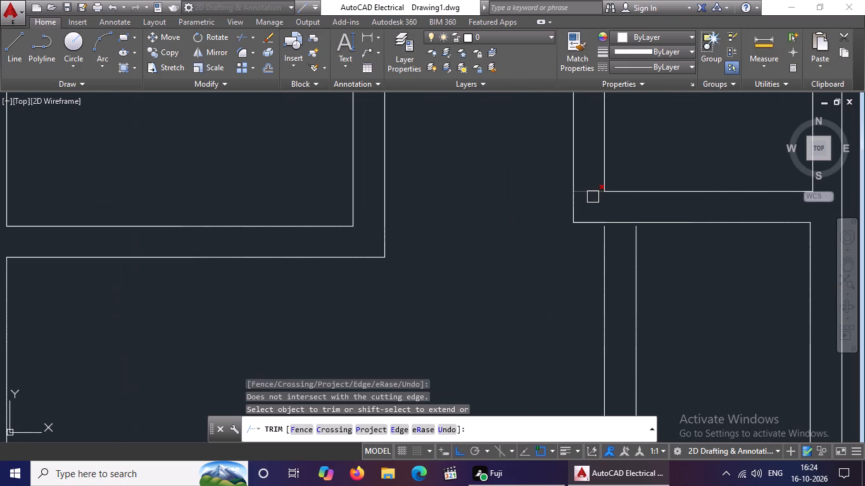
left_click(593, 197)
left_click(617, 223)
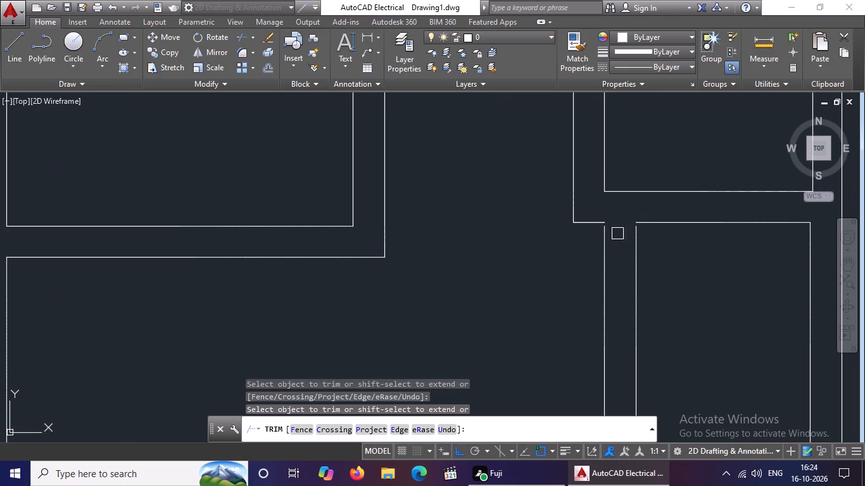
Trim the northernmost room's west wall inner line between the two lines of that room's south wall.
scroll(612, 230, "down", 2)
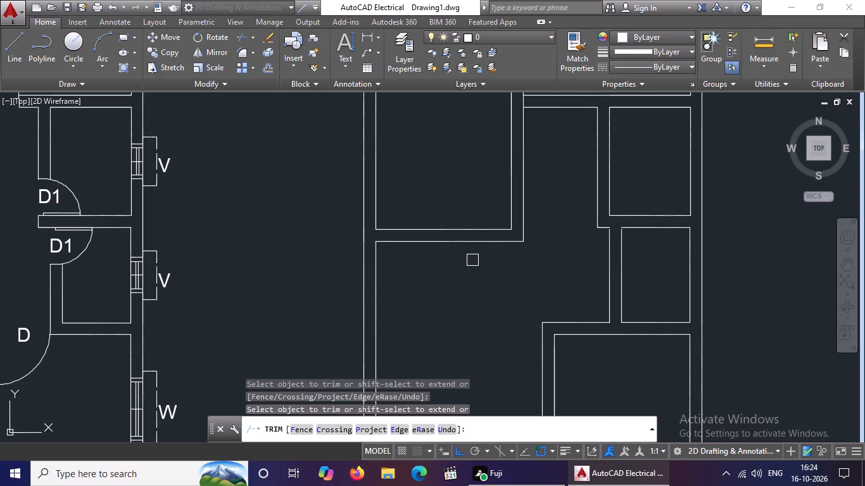
middle_click(475, 380)
scroll(476, 377, "up", 1)
scroll(497, 364, "down", 1)
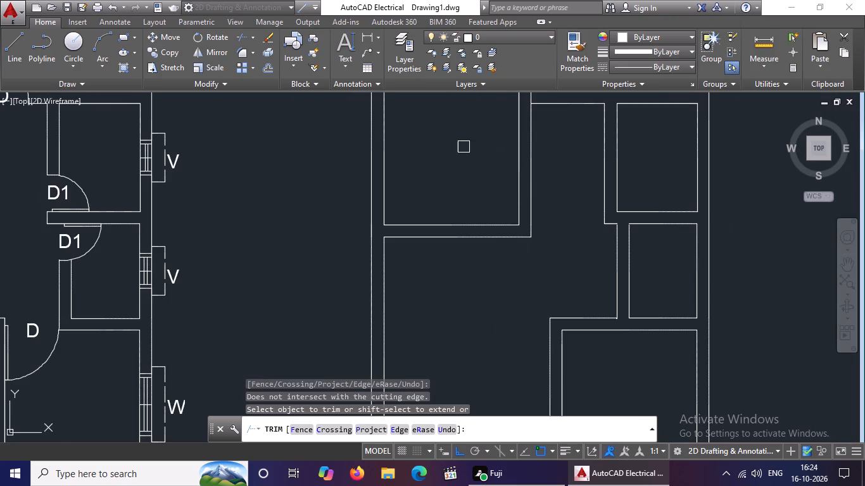
middle_click_drag(464, 190, 464, 362)
scroll(507, 267, "up", 2)
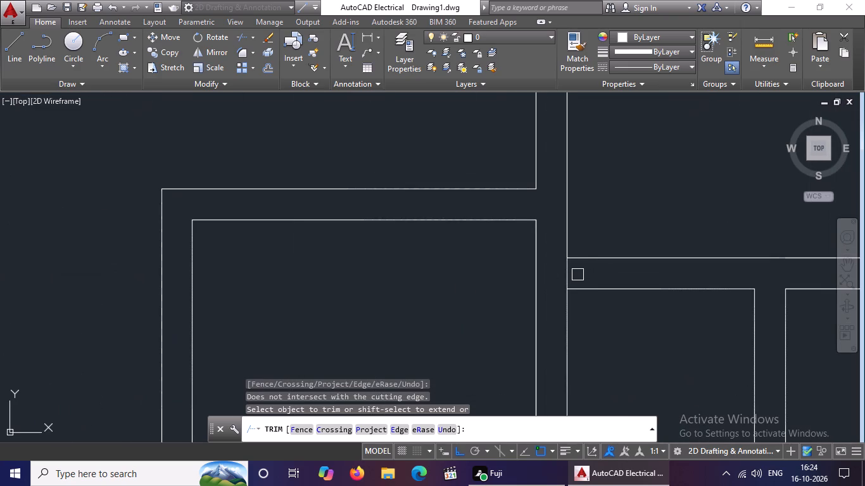
left_click(570, 279)
scroll(574, 276, "down", 4)
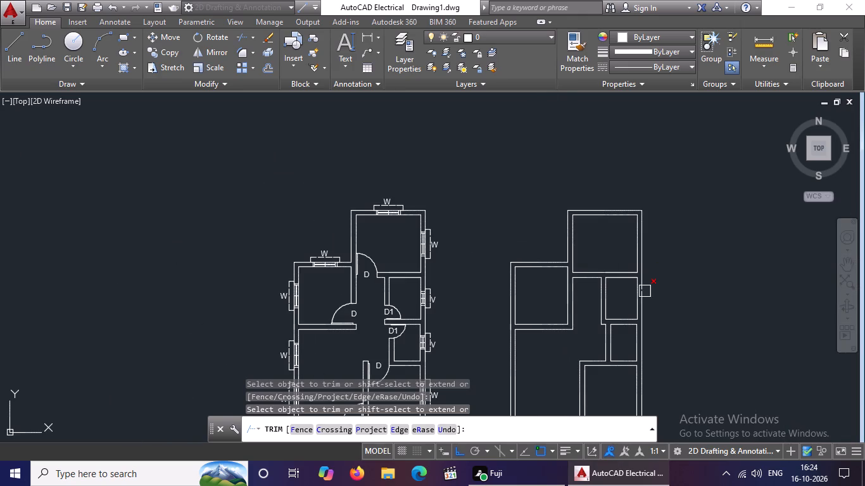
key("Escape")
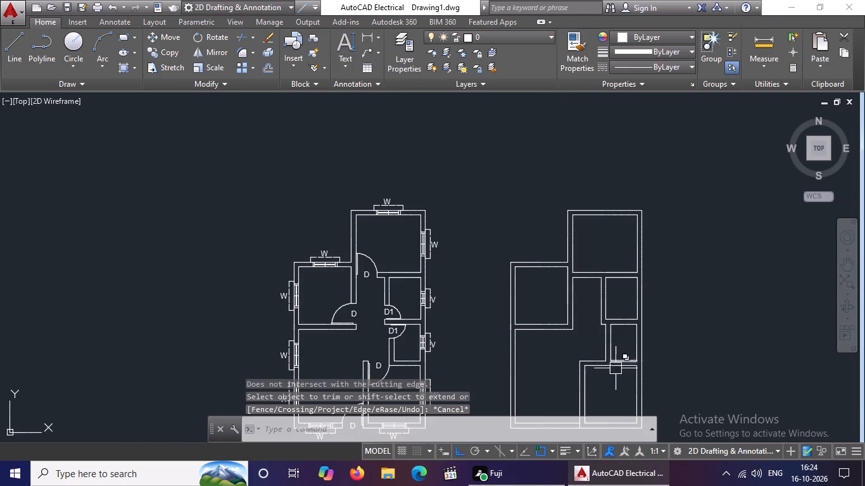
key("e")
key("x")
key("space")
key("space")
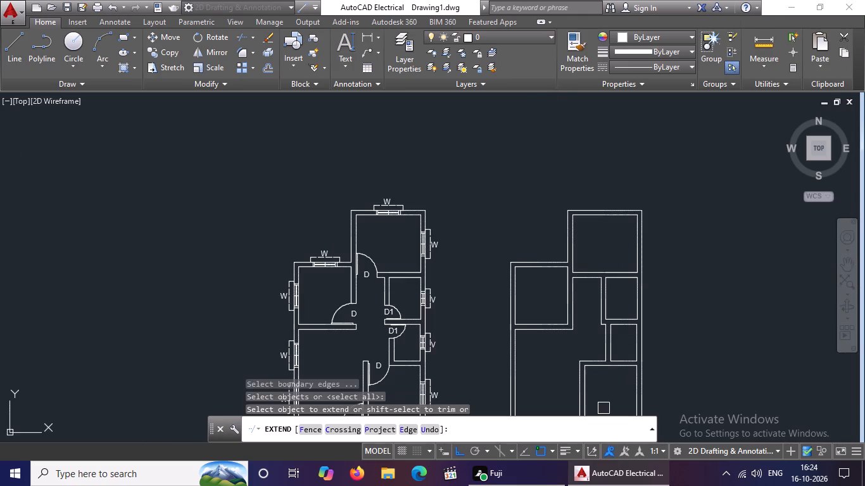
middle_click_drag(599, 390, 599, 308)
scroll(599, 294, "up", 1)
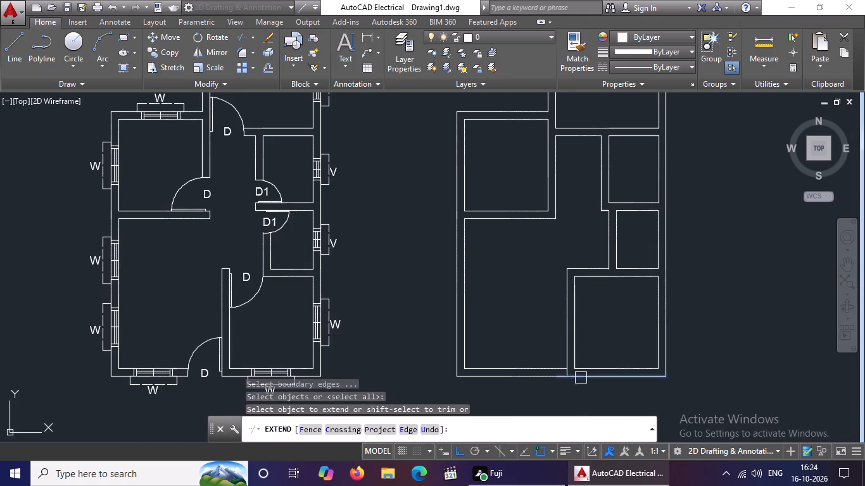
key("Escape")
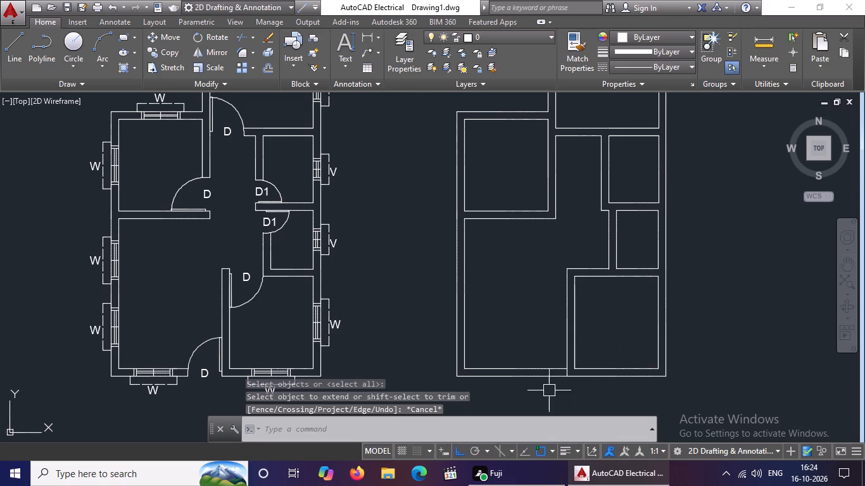
Delete the short vertical line crossing the south outer wall at the southeast room's west wall.
scroll(545, 388, "up", 3)
left_click(631, 329)
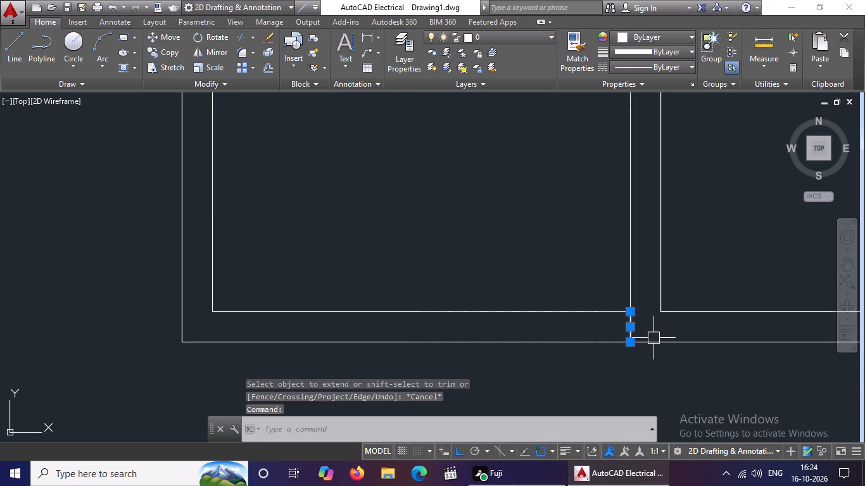
key("Delete")
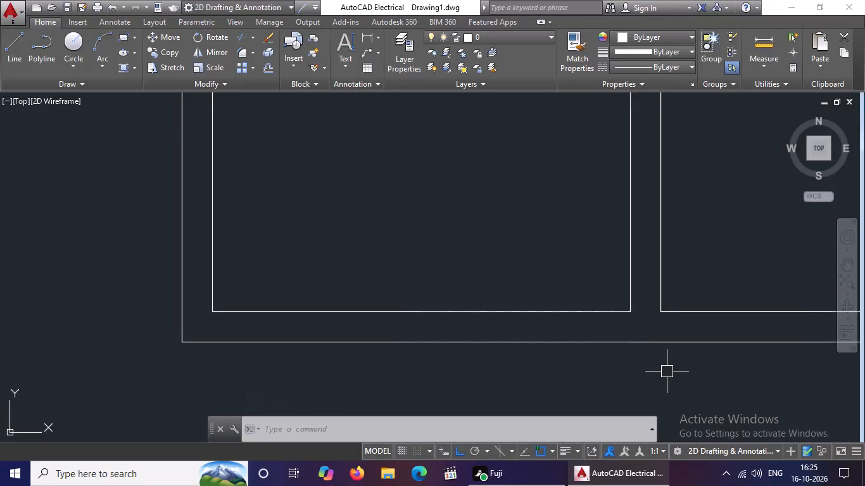
Delete the tiny leftover horizontal line where the lower small room's west wall meets the southeast room's north wall.
scroll(667, 371, "down", 2)
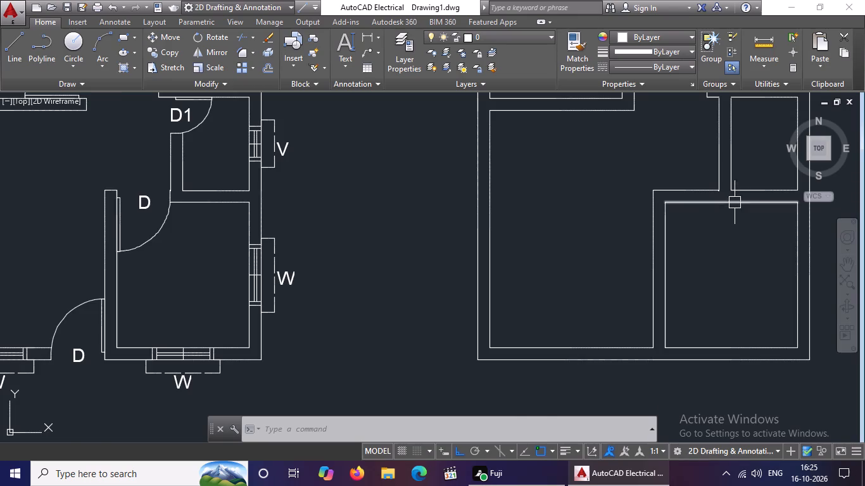
scroll(739, 187, "up", 5)
scroll(518, 227, "up", 3)
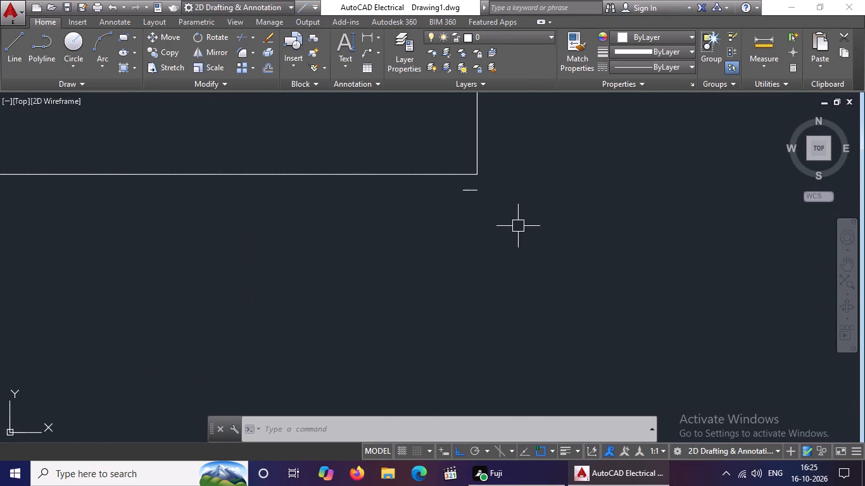
left_click(472, 190)
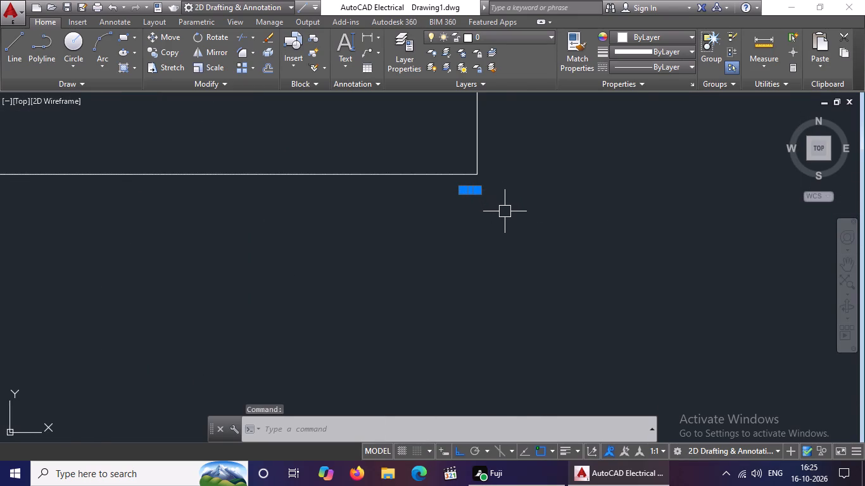
key("Delete")
scroll(507, 225, "down", 5)
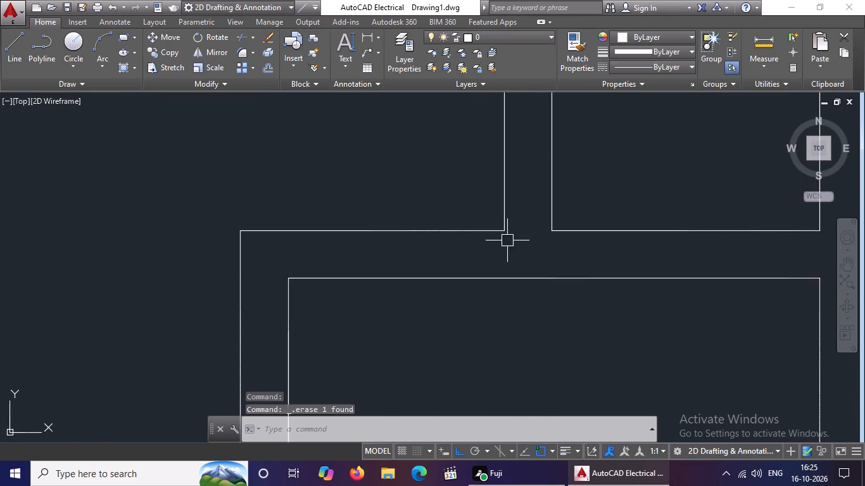
scroll(508, 241, "down", 3)
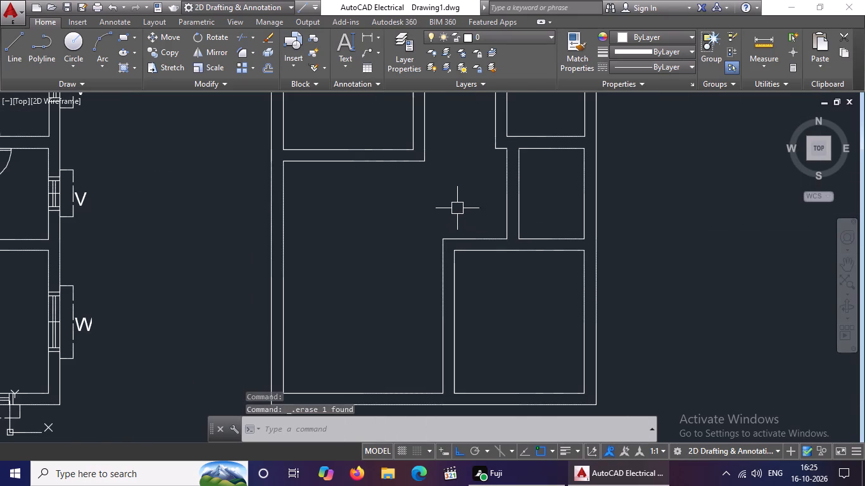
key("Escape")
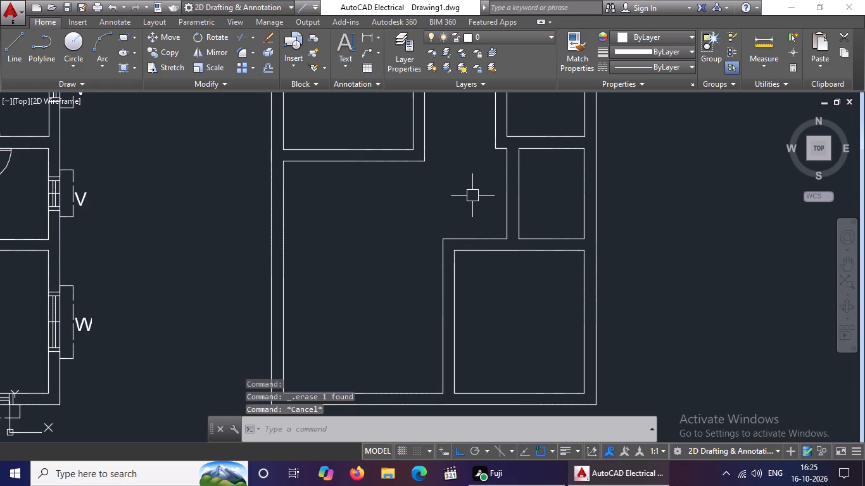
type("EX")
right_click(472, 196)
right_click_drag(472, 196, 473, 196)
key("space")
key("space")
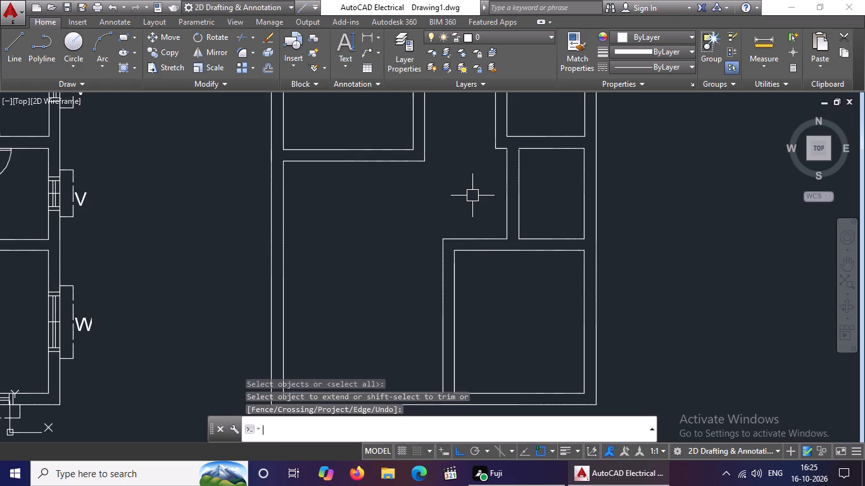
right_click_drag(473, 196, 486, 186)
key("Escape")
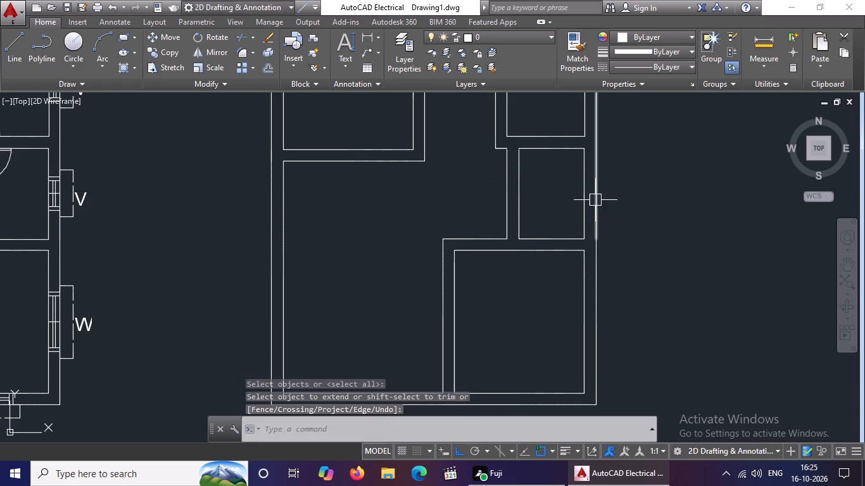
Extend both lines of the lower small room's west wall north to the south face of the wall above.
type("EX")
key("space")
key("space")
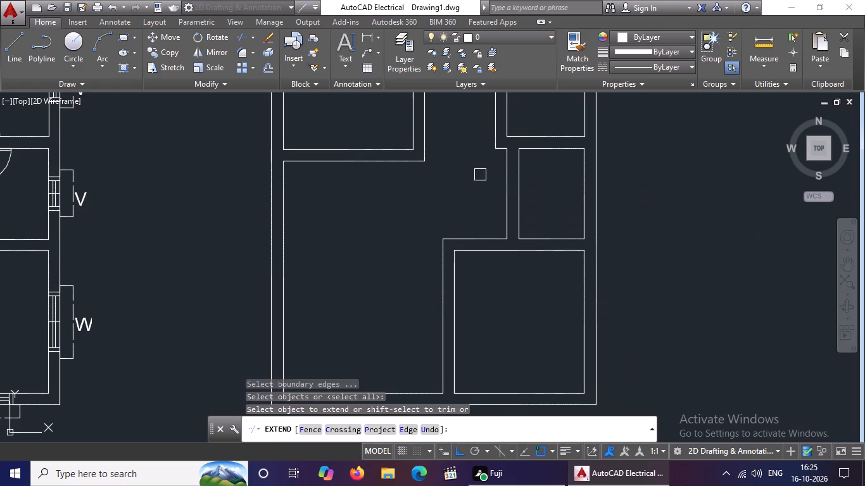
scroll(506, 160, "up", 2)
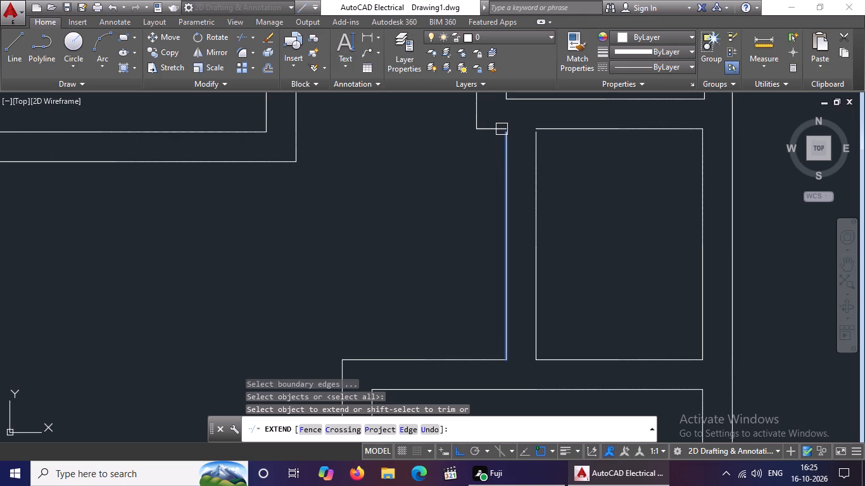
scroll(502, 129, "up", 2)
left_click(510, 139)
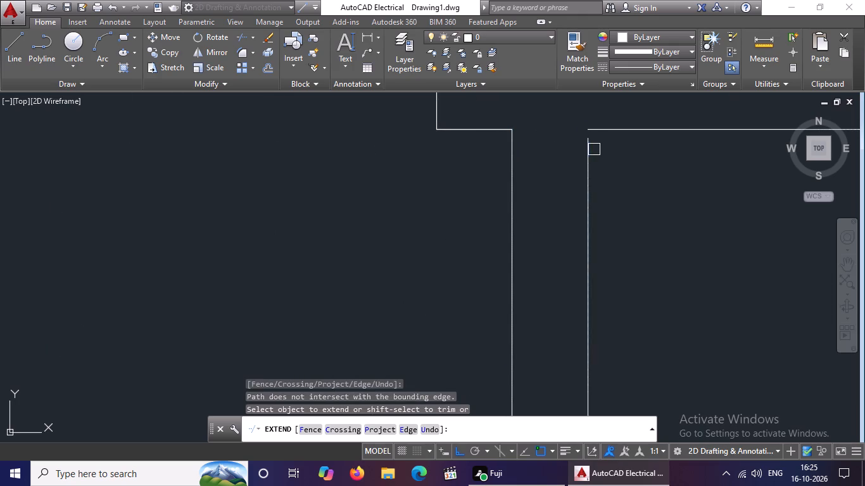
left_click(590, 146)
scroll(617, 165, "down", 4)
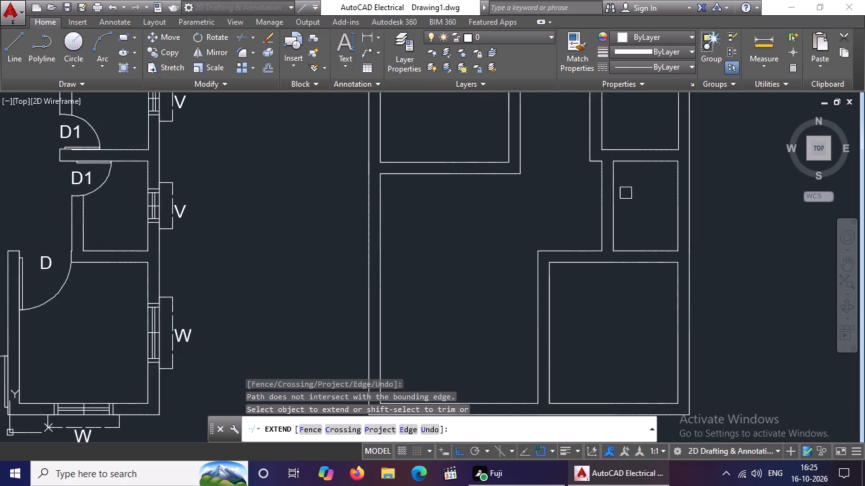
Draw a 0.9 by 0.9 square of lines in the empty space just north of the bare plan's northwest room corner.
scroll(626, 193, "down", 1)
middle_click_drag(626, 203, 610, 305)
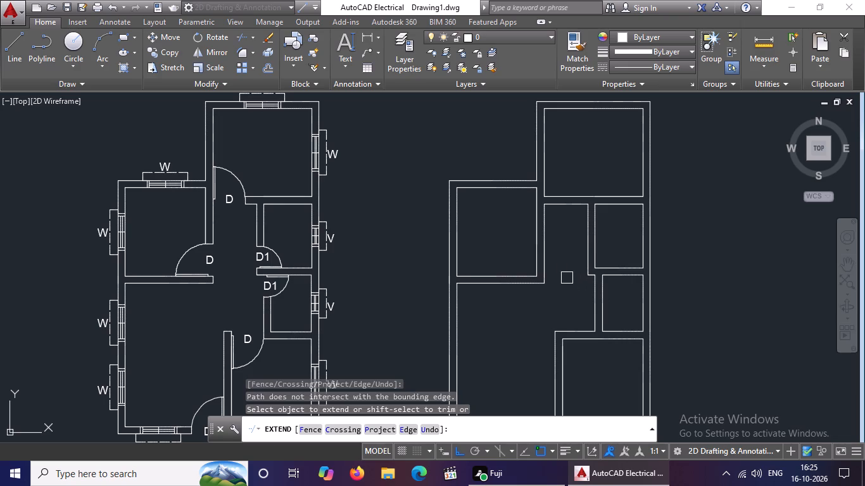
key("Escape")
scroll(581, 274, "down", 3)
scroll(585, 282, "up", 3)
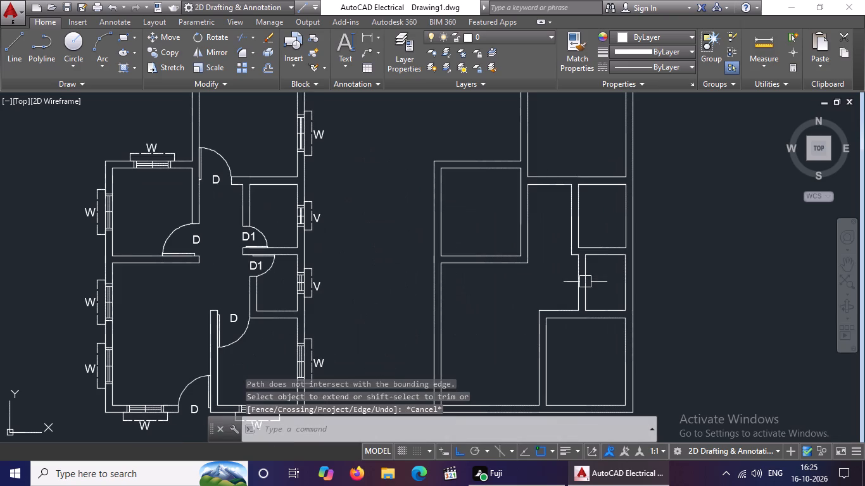
key("Escape")
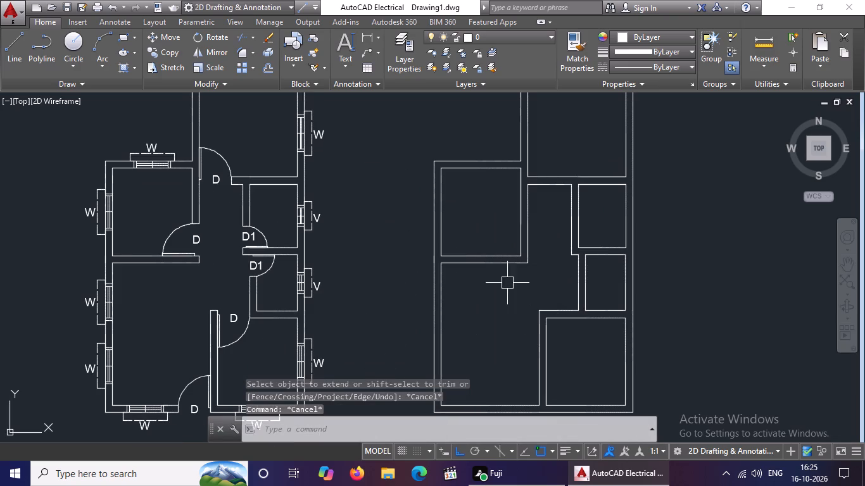
middle_click_drag(462, 235, 467, 296)
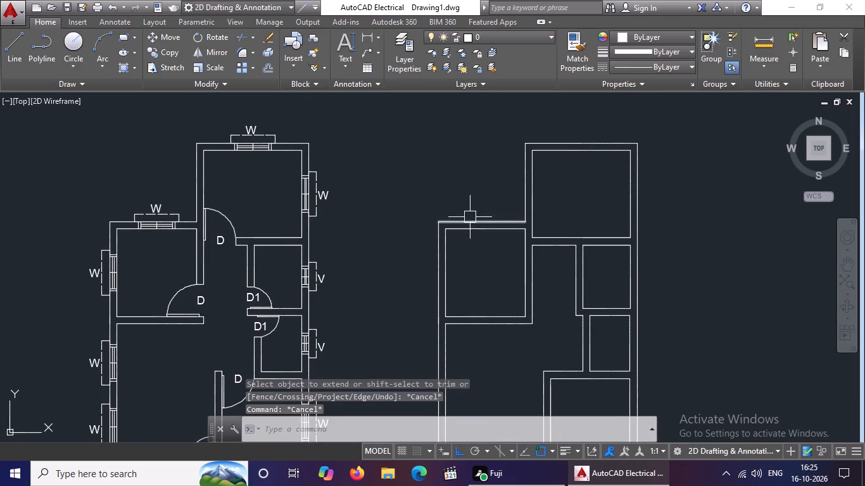
left_click(9, 49)
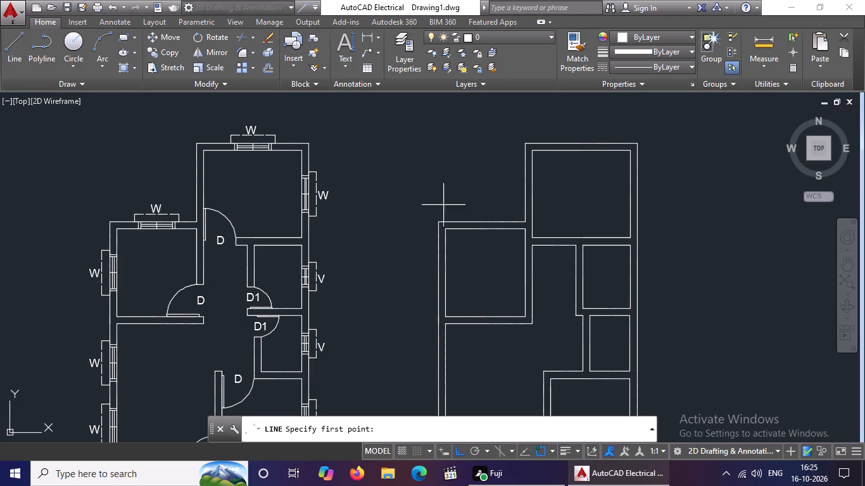
left_click(439, 195)
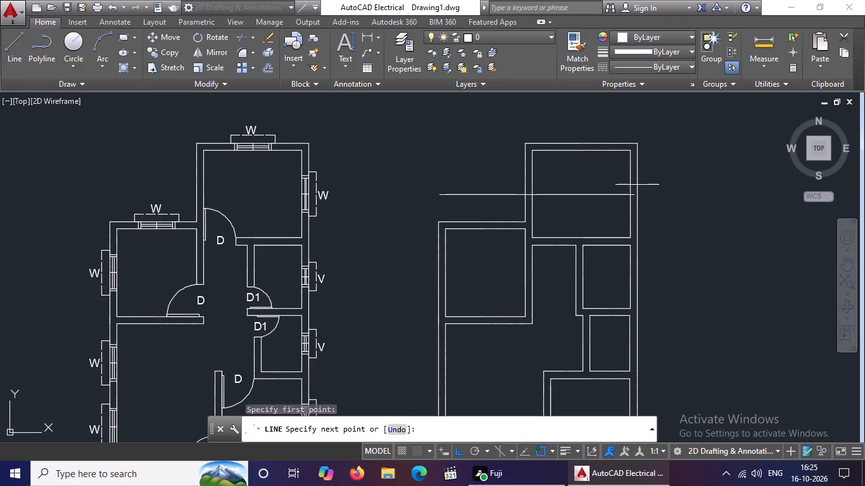
type("0.9")
key("Return")
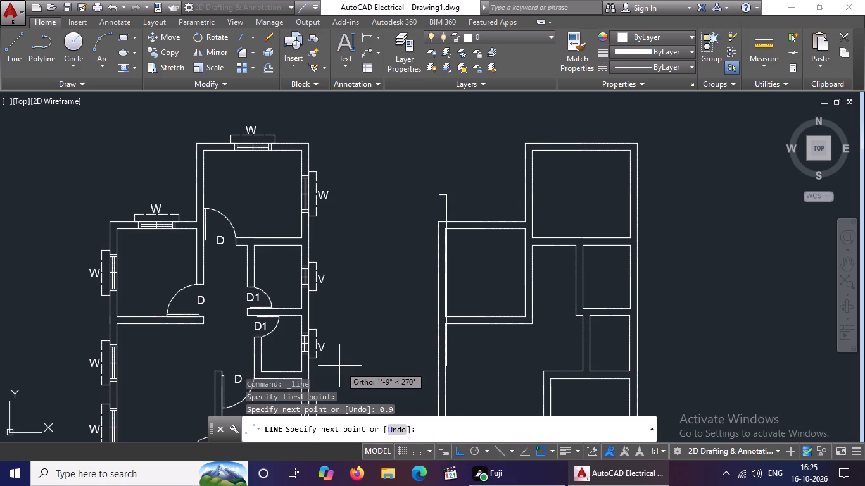
type("0.9")
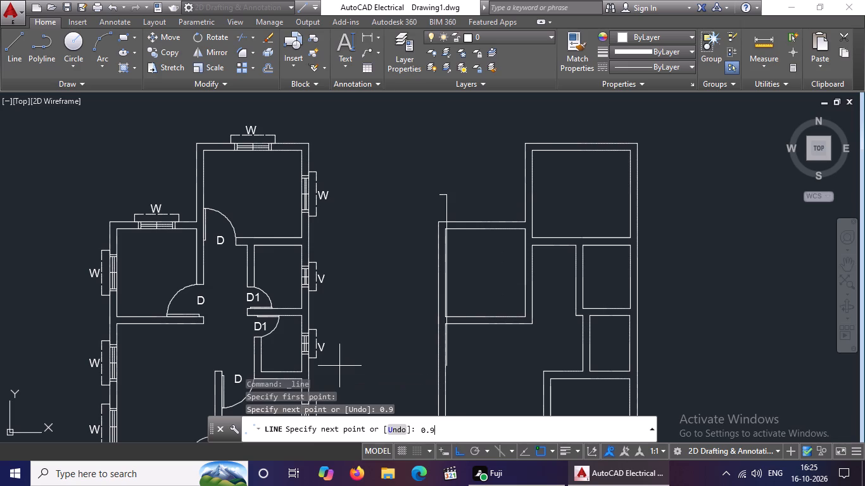
key("Return")
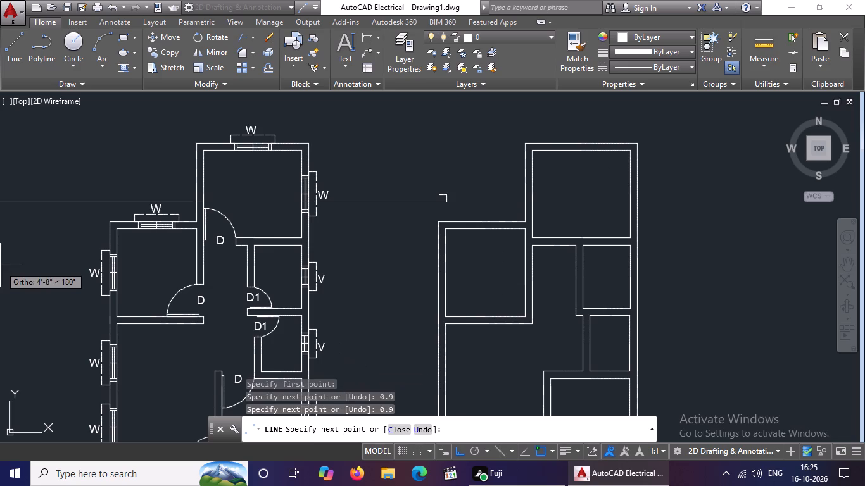
type("0.9")
key("Return")
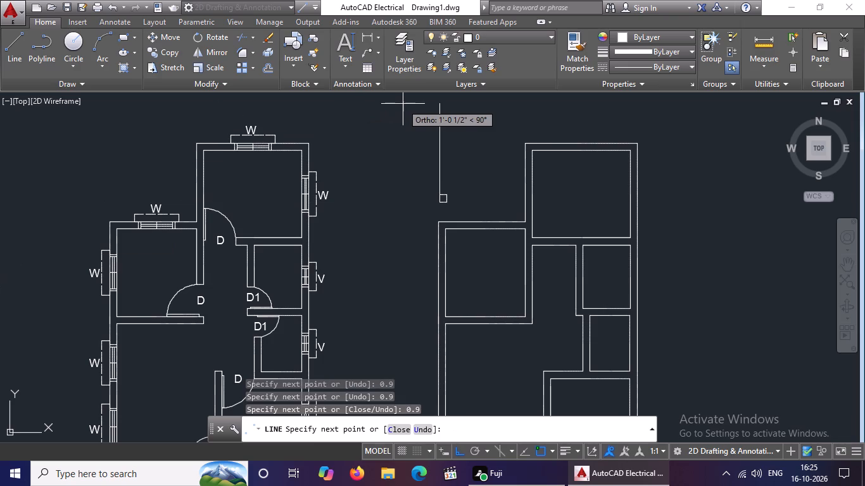
type("0.9")
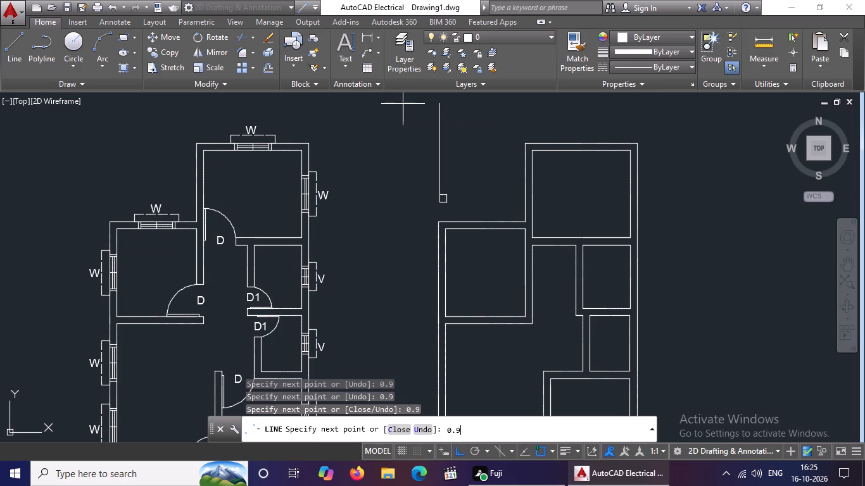
key("Return")
key("Return")
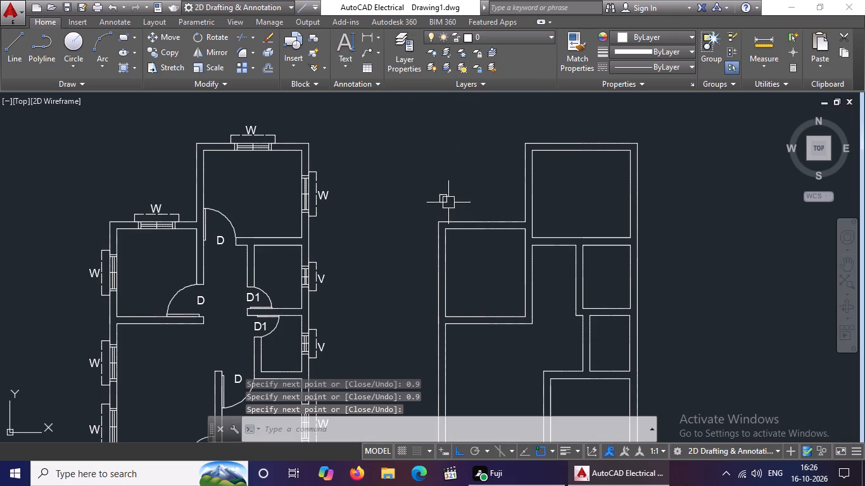
With Ortho off, copy the small square by its northwest corner onto the northernmost room's outer northwest corner.
left_click(430, 180)
left_click(476, 215)
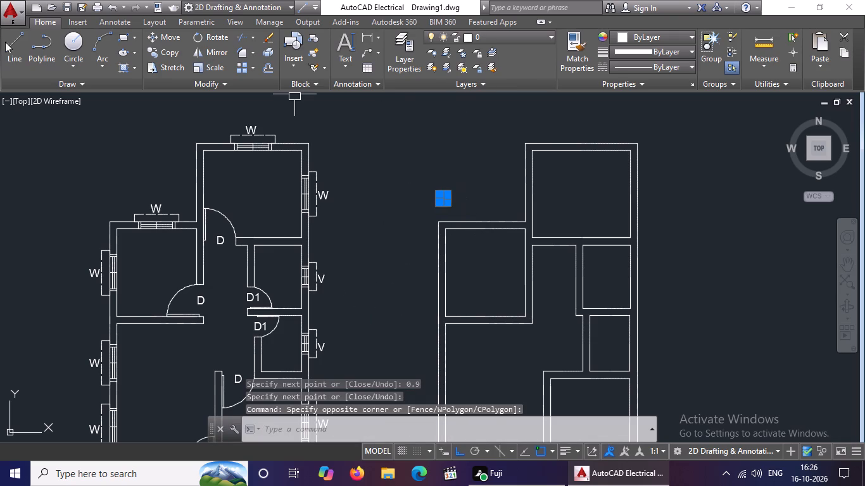
left_click(168, 54)
scroll(423, 208, "up", 2)
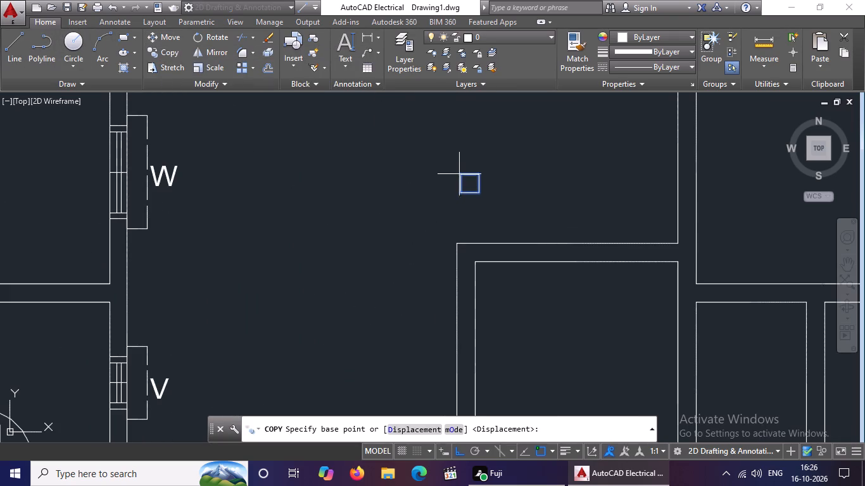
left_click(462, 177)
scroll(490, 171, "down", 3)
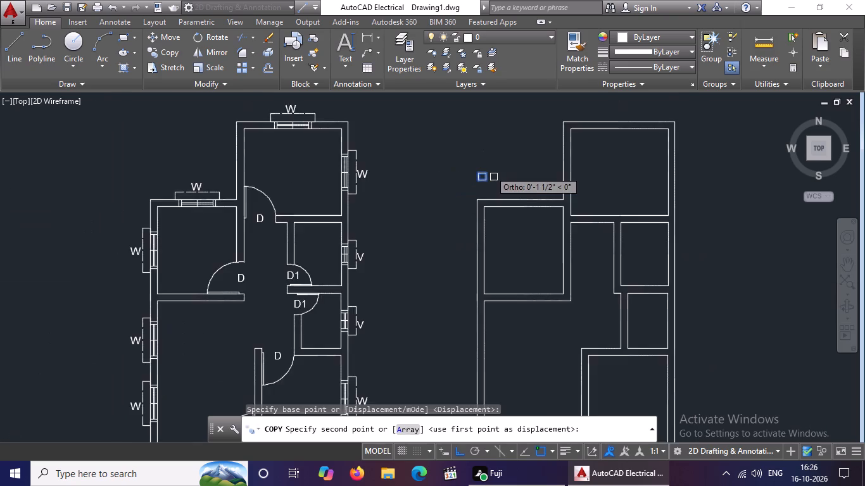
scroll(555, 129, "up", 2)
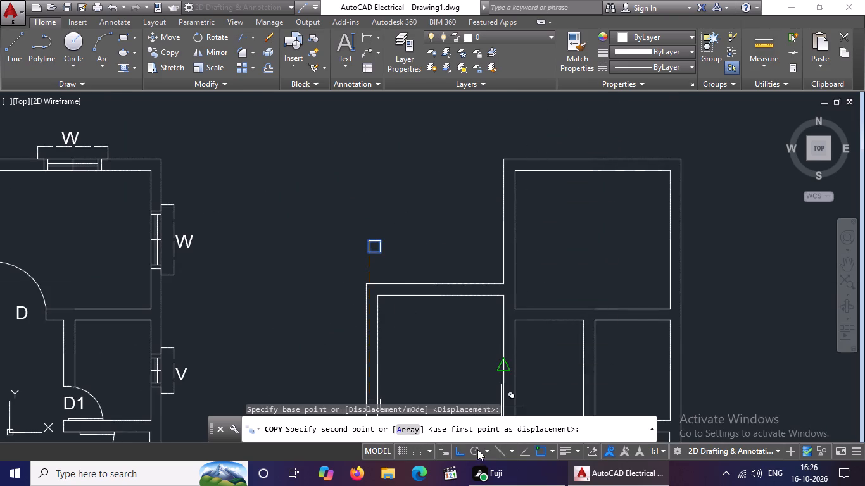
left_click(458, 452)
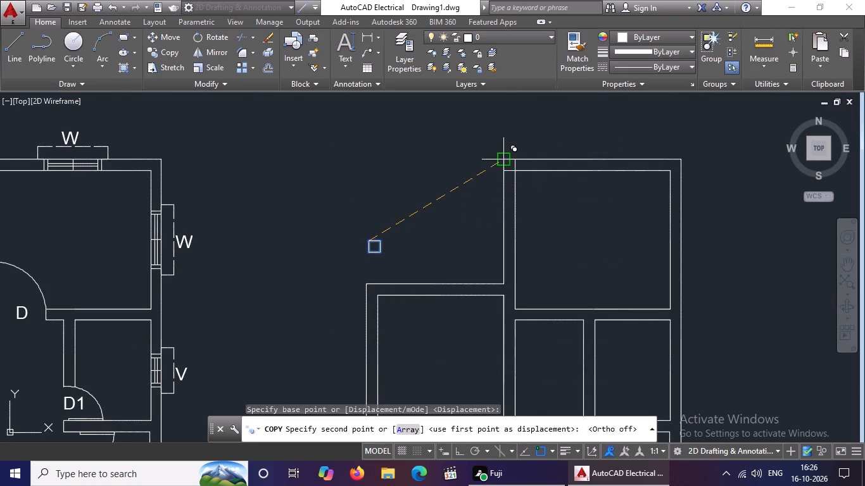
scroll(501, 163, "up", 2)
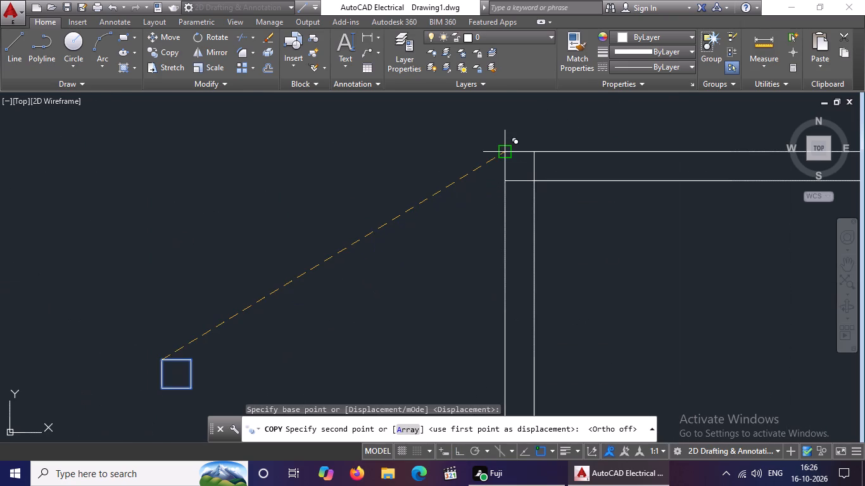
left_click(506, 154)
scroll(521, 153, "down", 3)
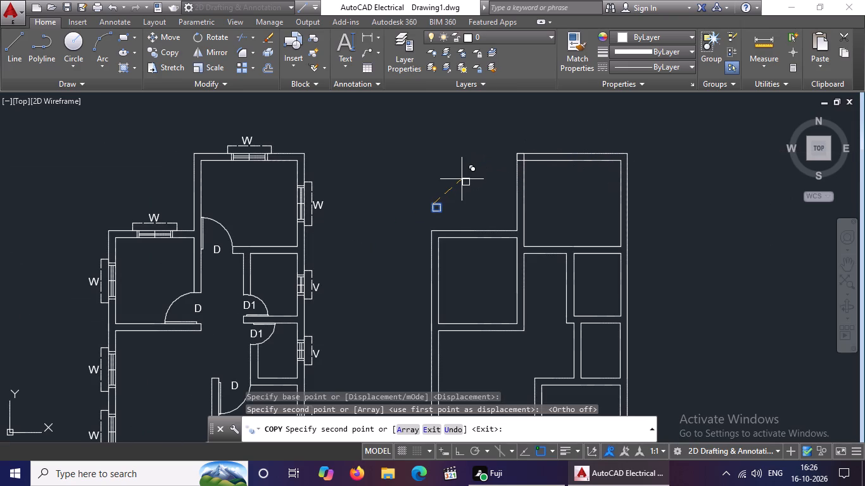
key("Escape")
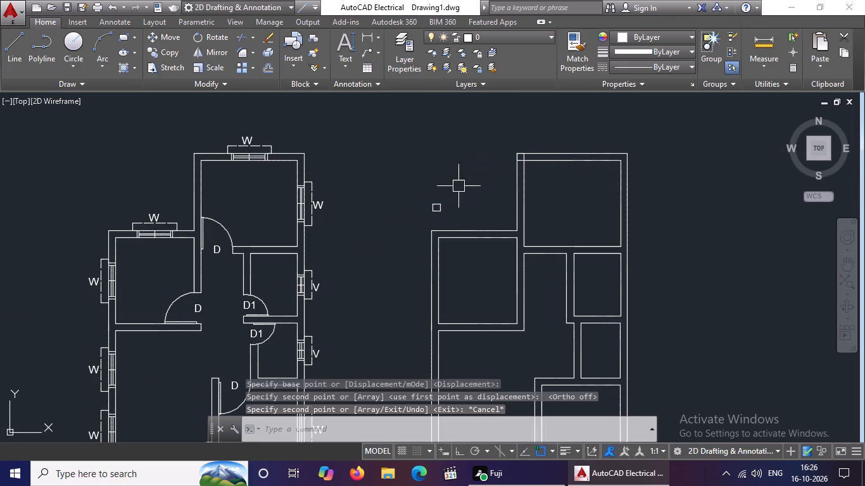
Copy the small square by its northeast corner onto the northernmost room's outer northeast corner.
left_click_drag(415, 192, 424, 201)
left_click(468, 221)
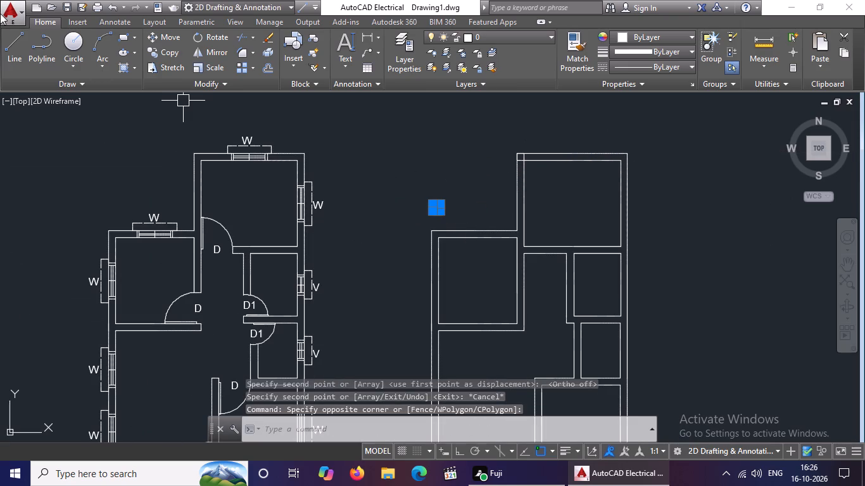
left_click(171, 53)
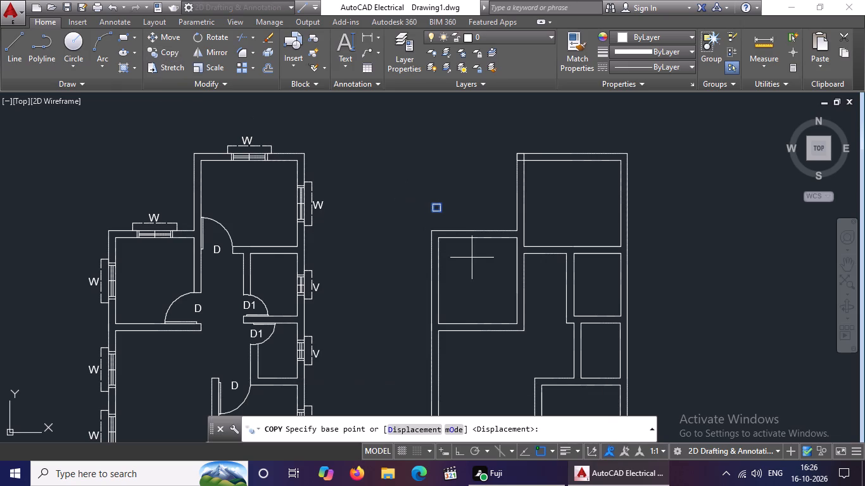
scroll(440, 201, "up", 2)
left_click(436, 209)
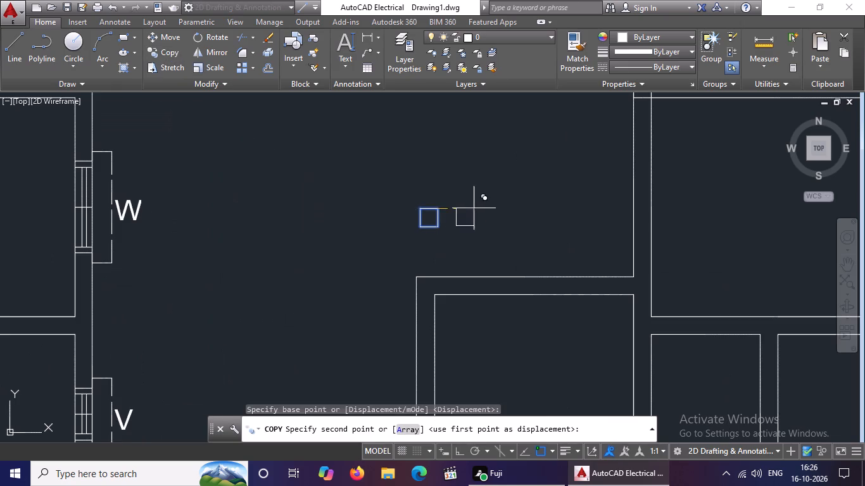
scroll(484, 204, "down", 4)
scroll(551, 189, "up", 3)
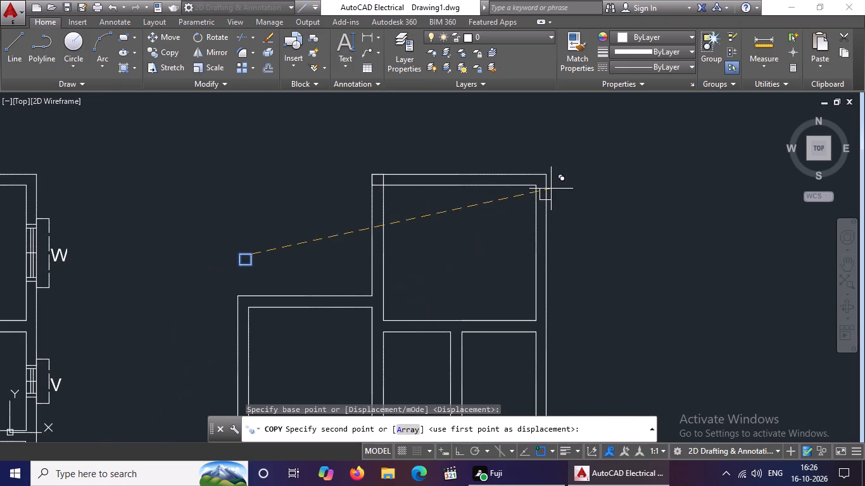
scroll(546, 175, "up", 1)
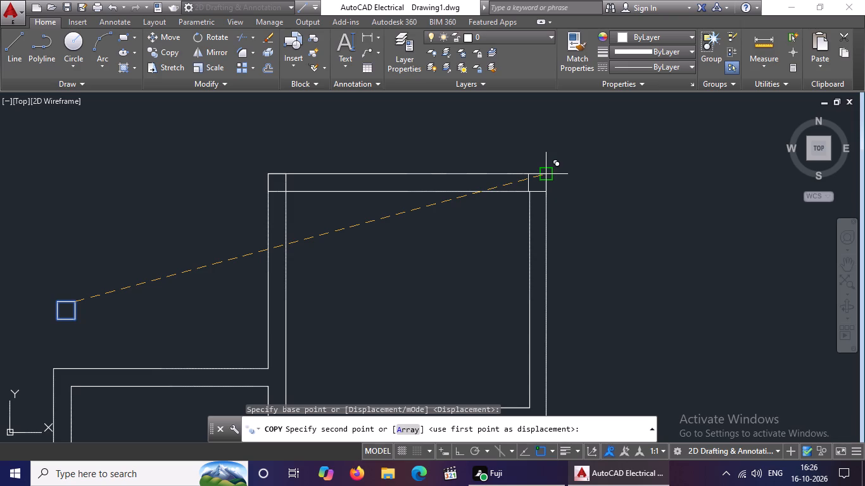
scroll(542, 178, "up", 2)
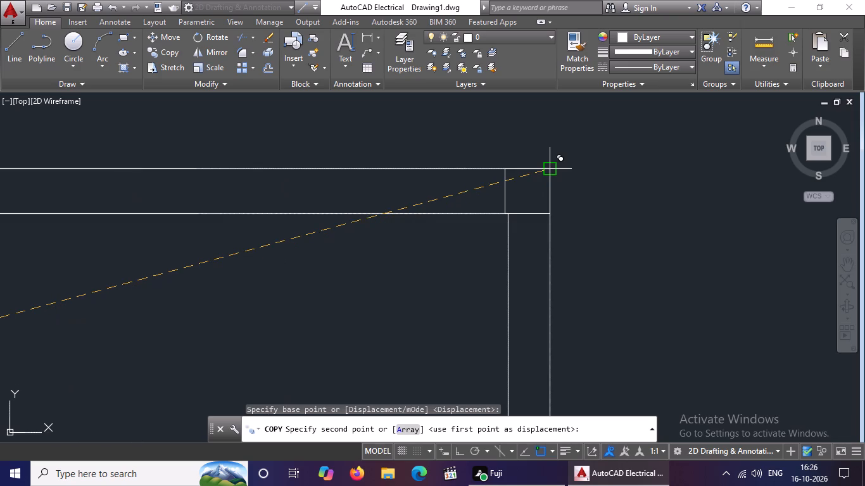
left_click(553, 171)
scroll(606, 188, "down", 3)
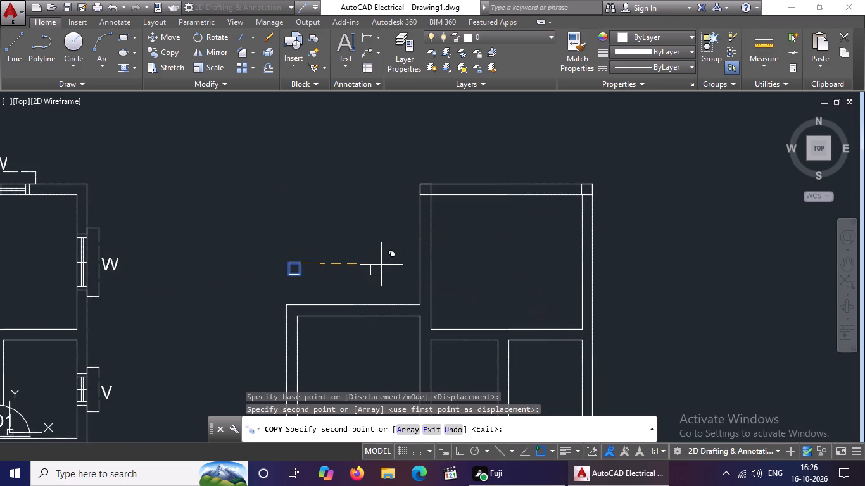
key("Escape")
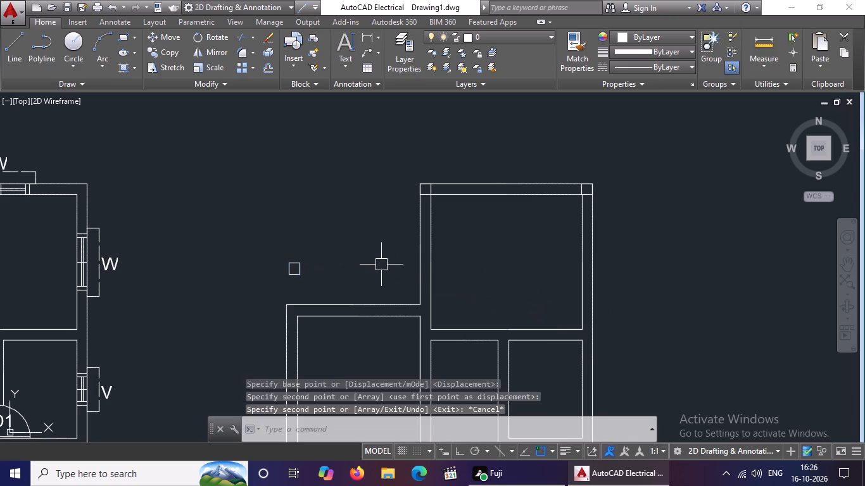
Copy the small square by its northwest corner onto the outer northwest corner of the bare plan's west room.
left_click(268, 246)
left_click(345, 289)
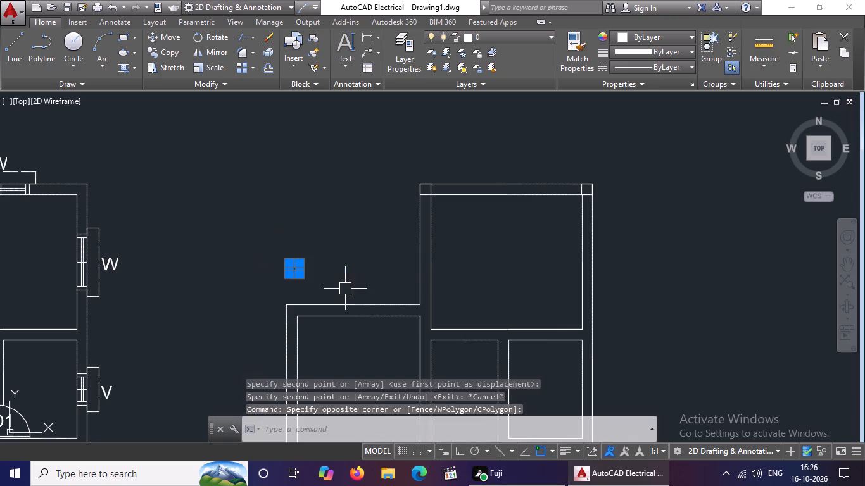
left_click(154, 50)
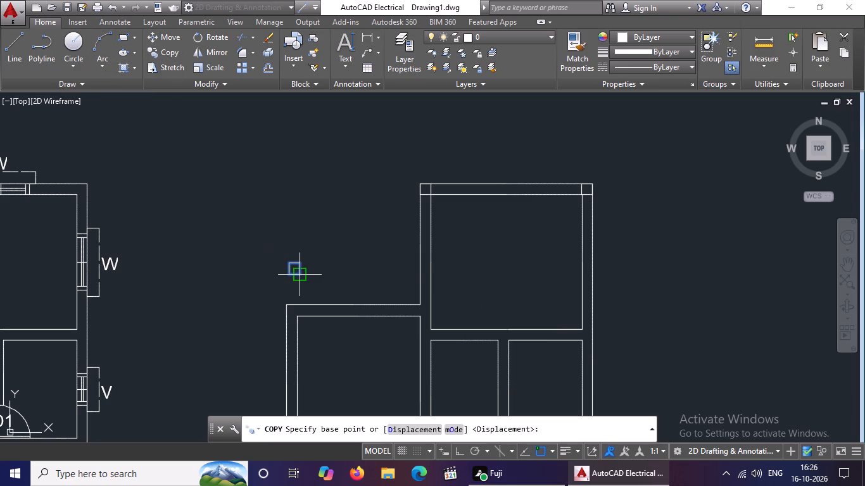
scroll(294, 258, "up", 2)
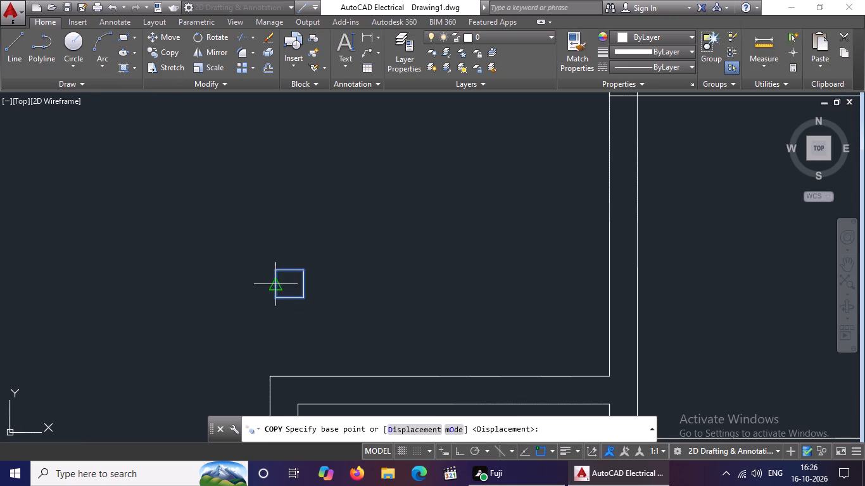
left_click_drag(278, 267, 281, 275)
scroll(308, 300, "down", 3)
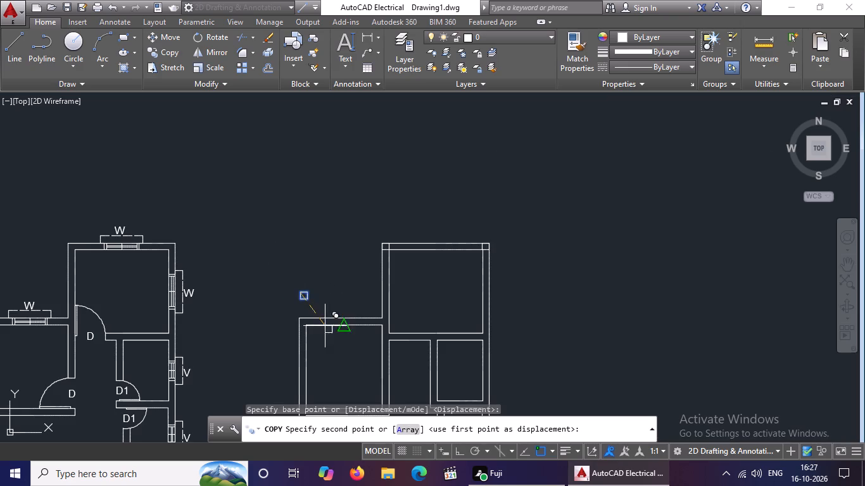
scroll(298, 330, "up", 4)
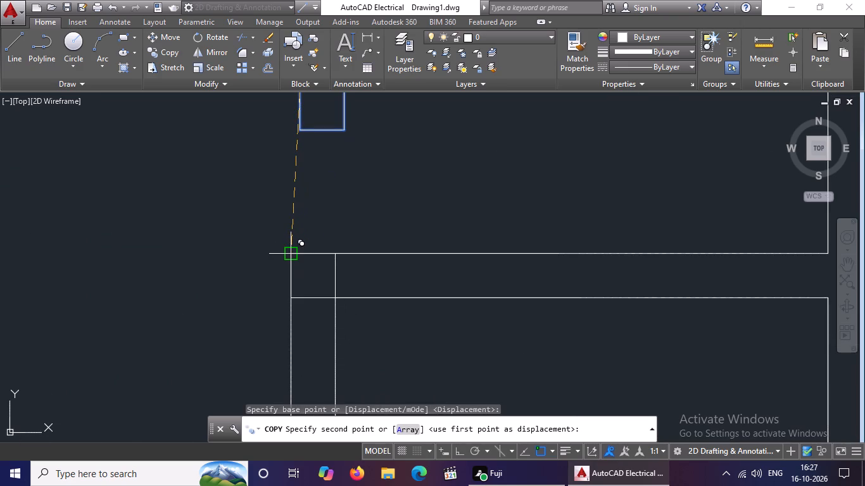
left_click(292, 252)
scroll(364, 275, "down", 3)
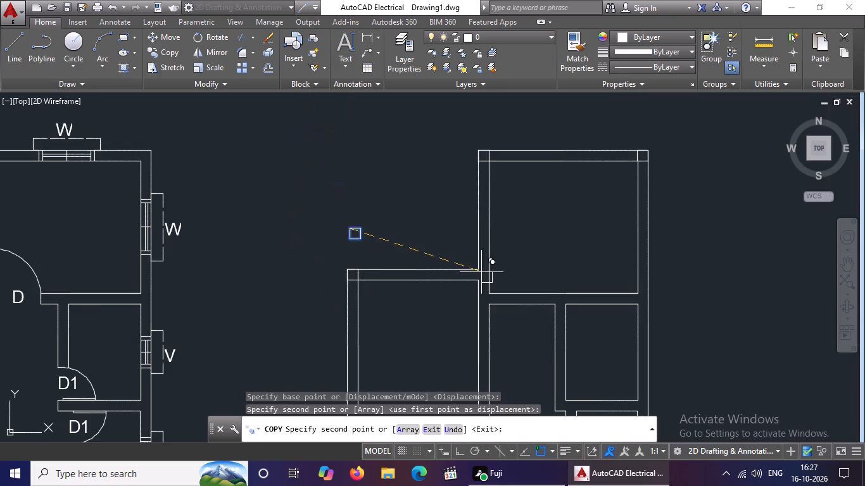
Copy the small square by its northwest corner onto the junction of the west room's north wall with the northernmost room's west wall.
scroll(482, 273, "up", 3)
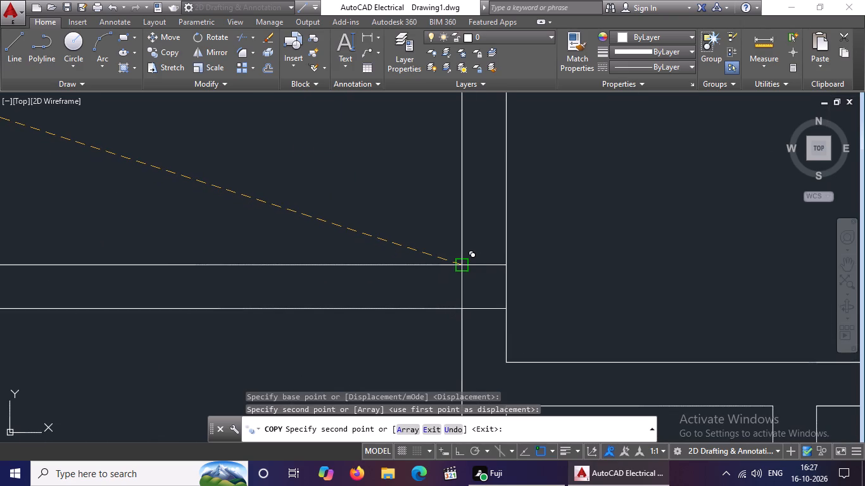
left_click(462, 263)
scroll(548, 270, "down", 4)
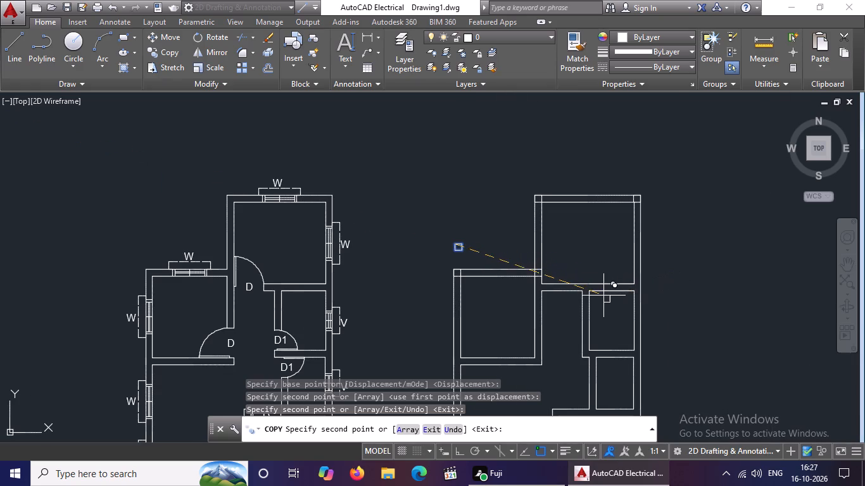
Copy the small square by its northwest corner onto the inner southeast corners of the northernmost room and the small east room below it.
scroll(603, 296, "up", 2)
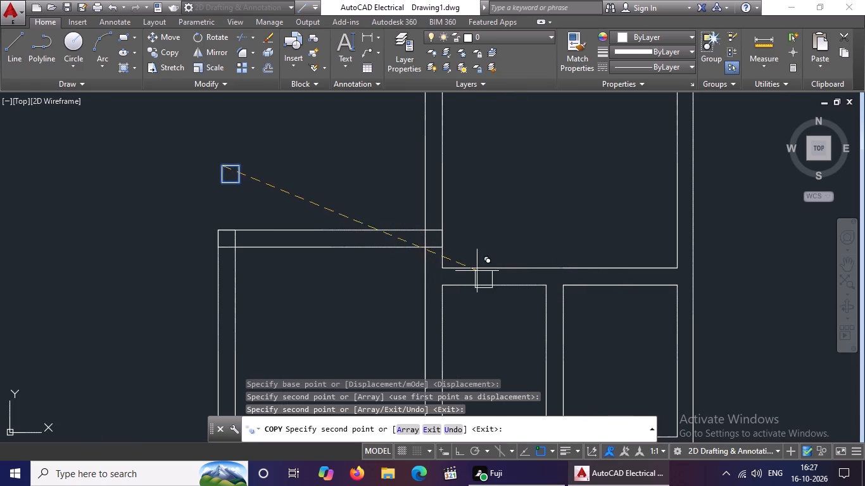
scroll(635, 261, "down", 3)
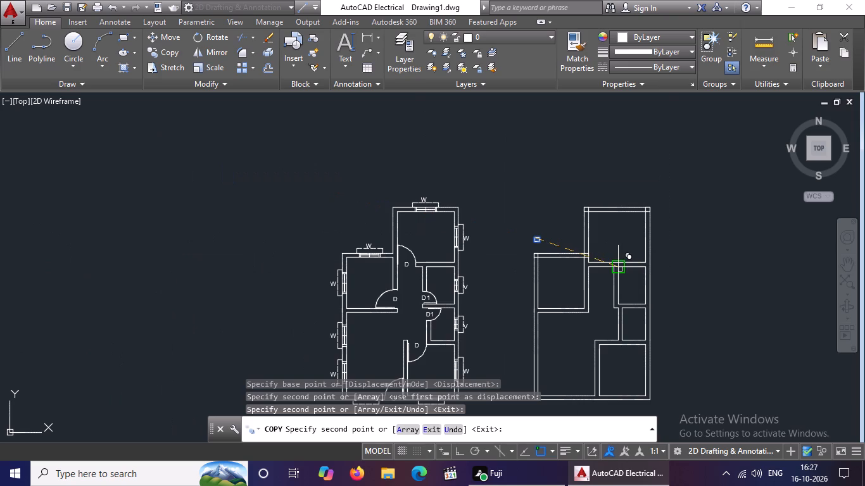
scroll(663, 264, "up", 3)
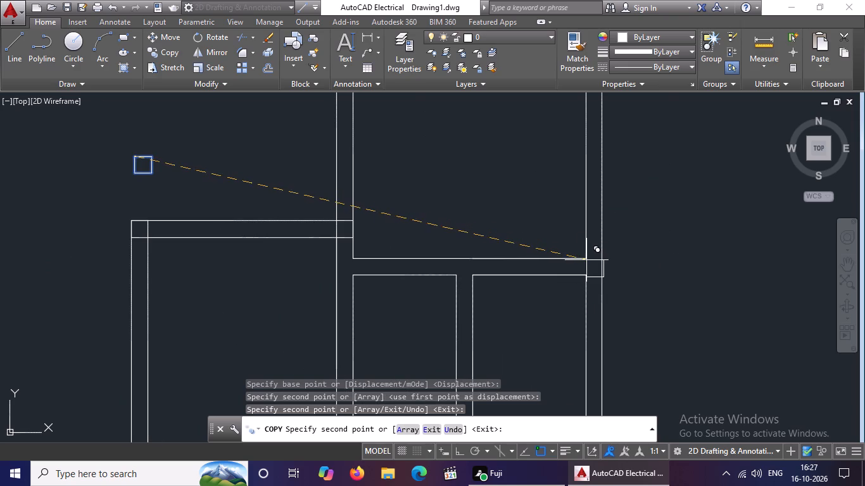
scroll(585, 260, "up", 3)
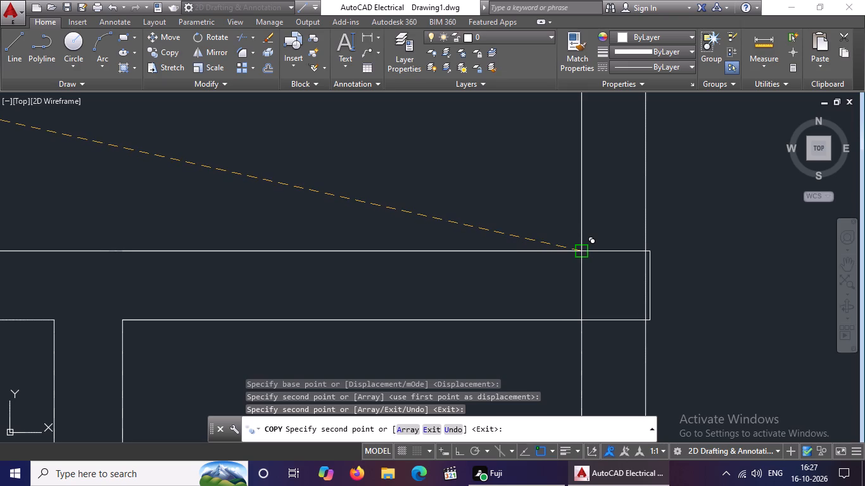
left_click(579, 250)
scroll(639, 248, "down", 4)
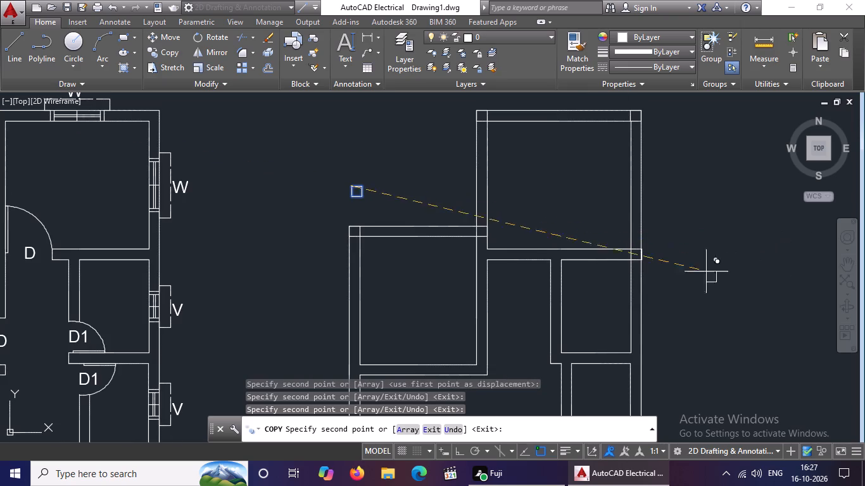
scroll(640, 359, "up", 4)
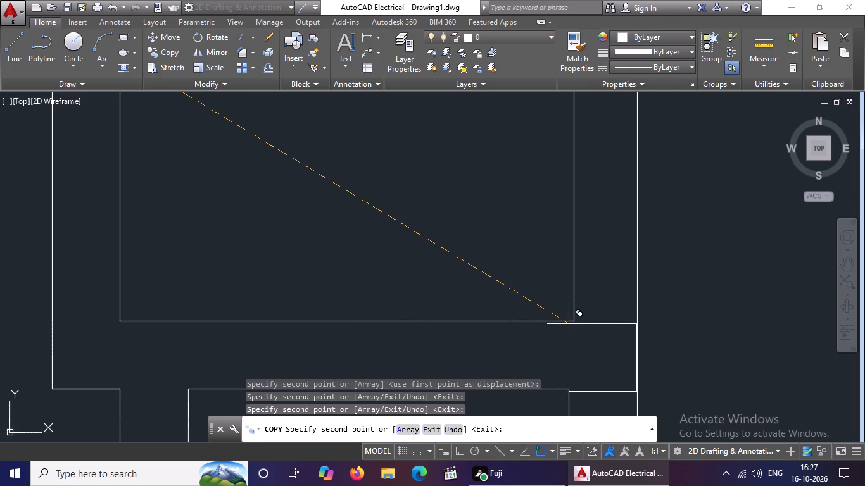
left_click(574, 321)
scroll(686, 325, "down", 4)
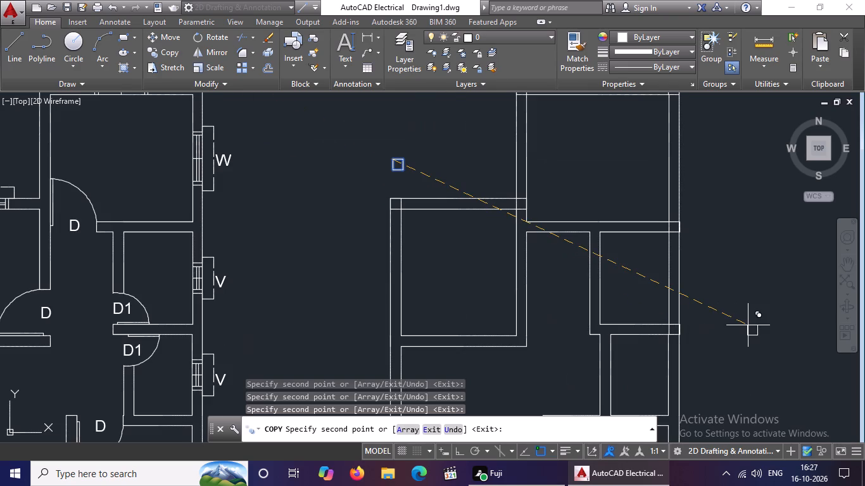
key("Escape")
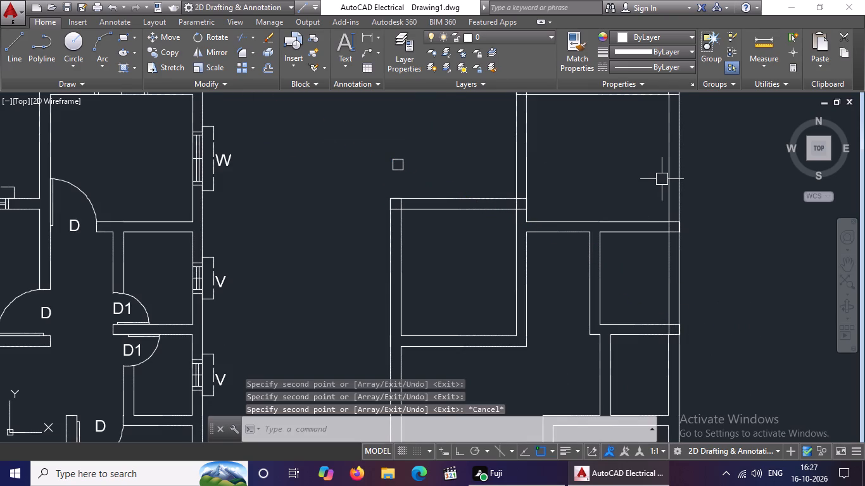
Copy the original small square by its southeast corner onto the inner northwest corners of the bare plan's two small east rooms.
scroll(662, 179, "up", 2)
middle_click_drag(658, 189, 607, 297)
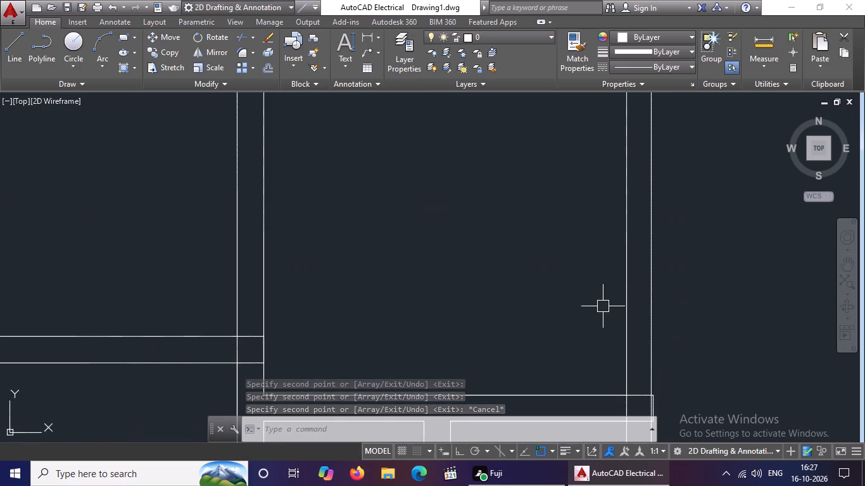
scroll(604, 307, "down", 2)
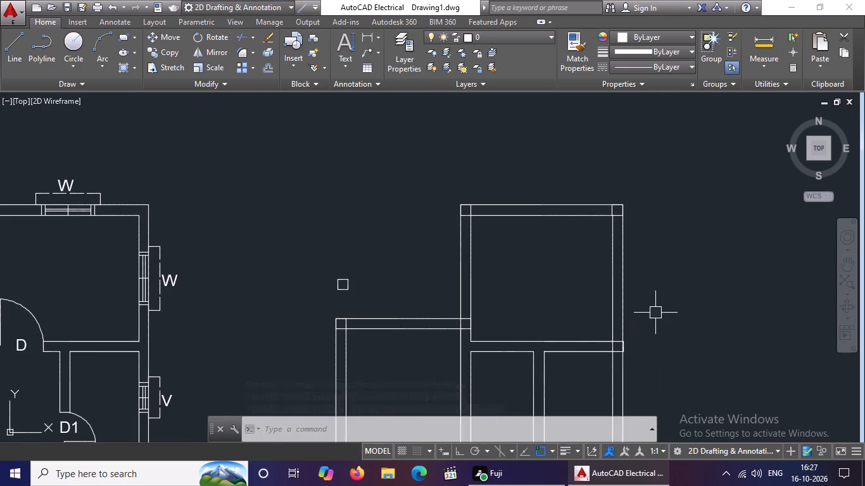
middle_click_drag(665, 335, 671, 297)
scroll(687, 264, "down", 2)
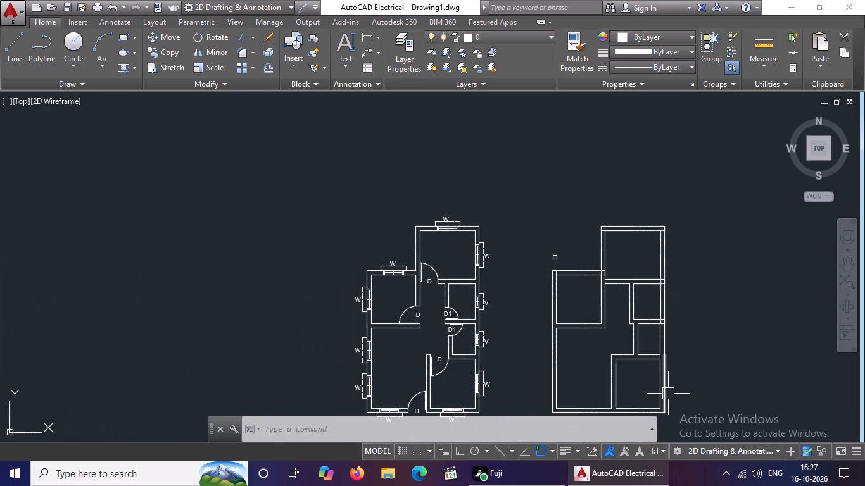
middle_click_drag(642, 400, 641, 398)
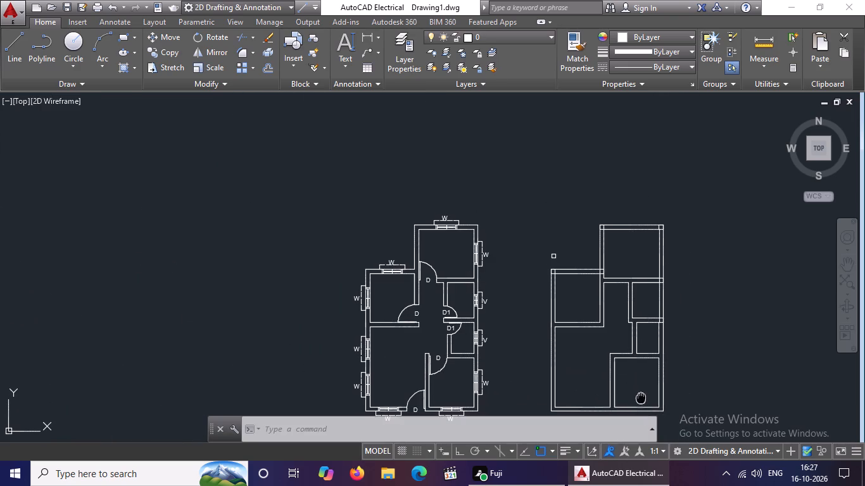
middle_click_drag(641, 398, 640, 378)
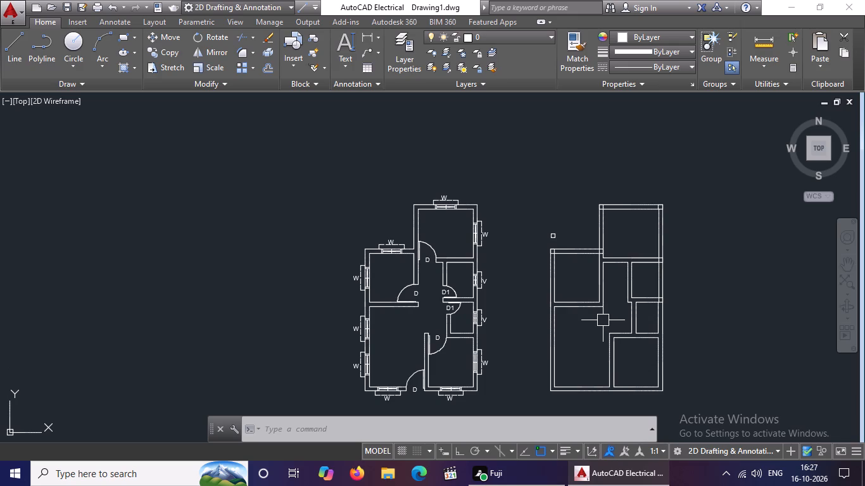
scroll(580, 265, "up", 1)
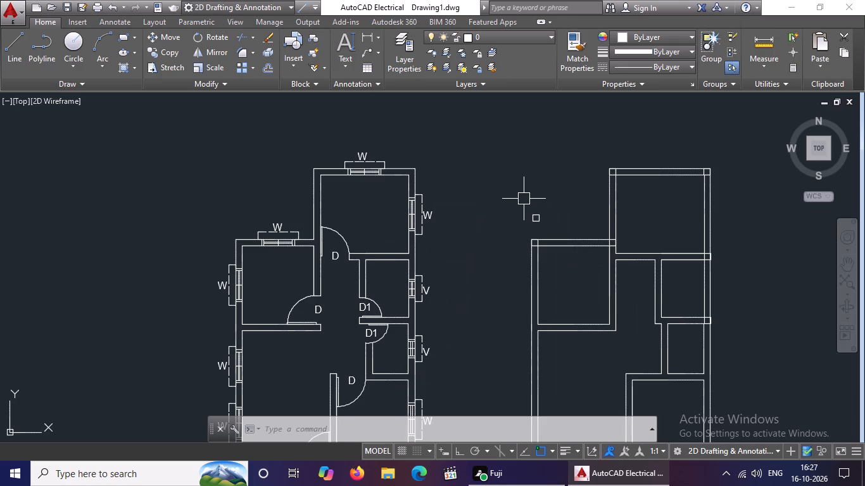
left_click(522, 199)
left_click(565, 232)
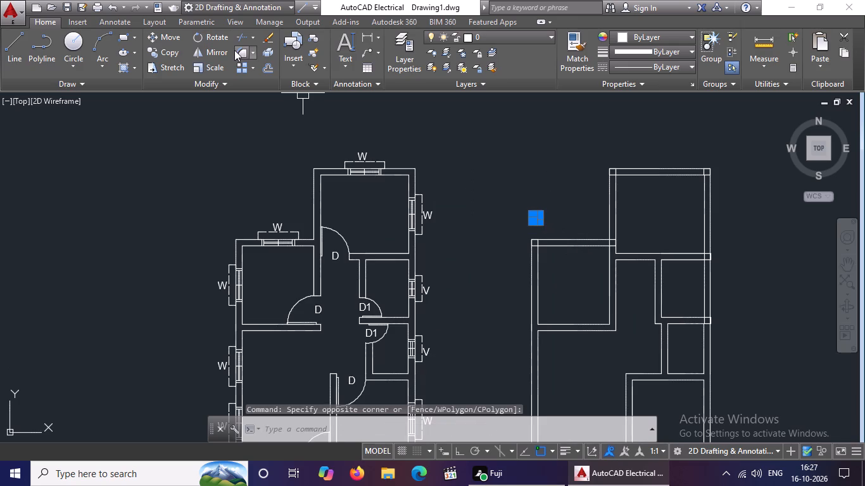
left_click(168, 46)
scroll(577, 234, "up", 2)
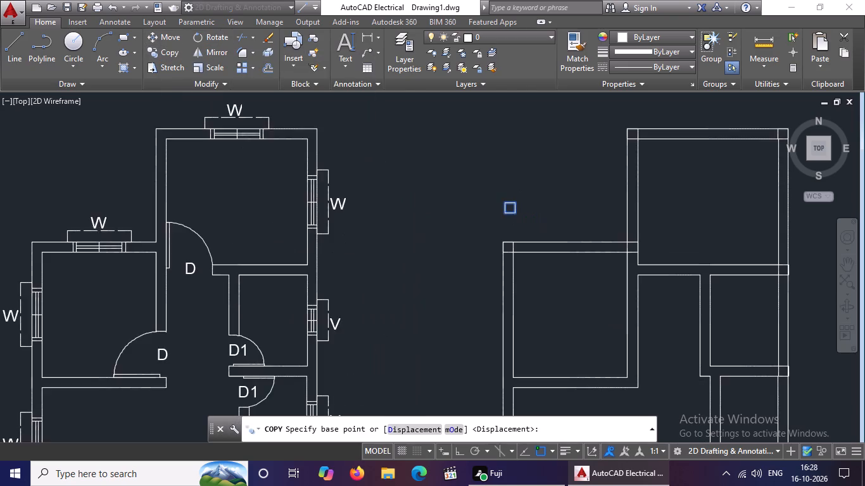
left_click(483, 197)
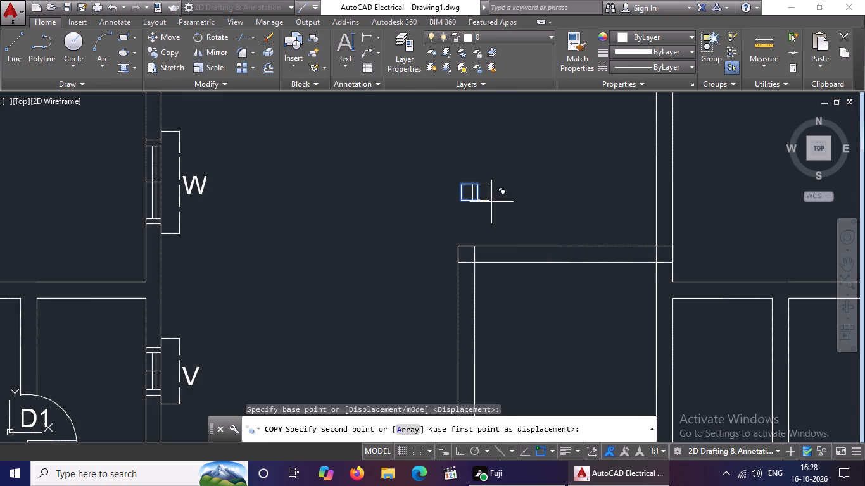
scroll(538, 202, "down", 3)
scroll(608, 226, "up", 3)
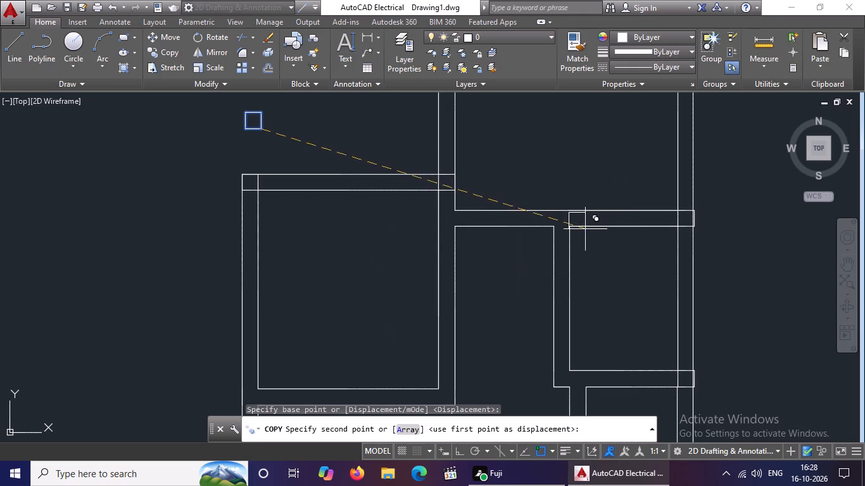
left_click(569, 228)
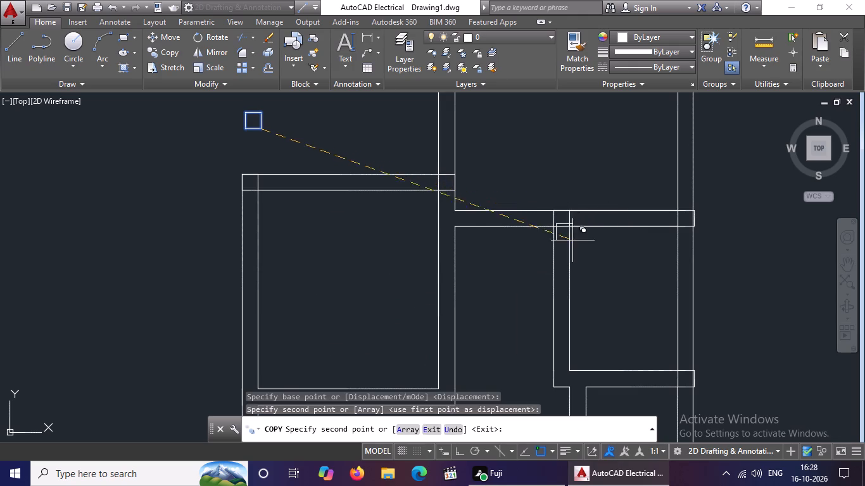
left_click(586, 387)
Copy the small square by its southeast corner onto the southwest wall junction and the outer southeast corner of the bare plan's west room.
scroll(592, 380, "down", 2)
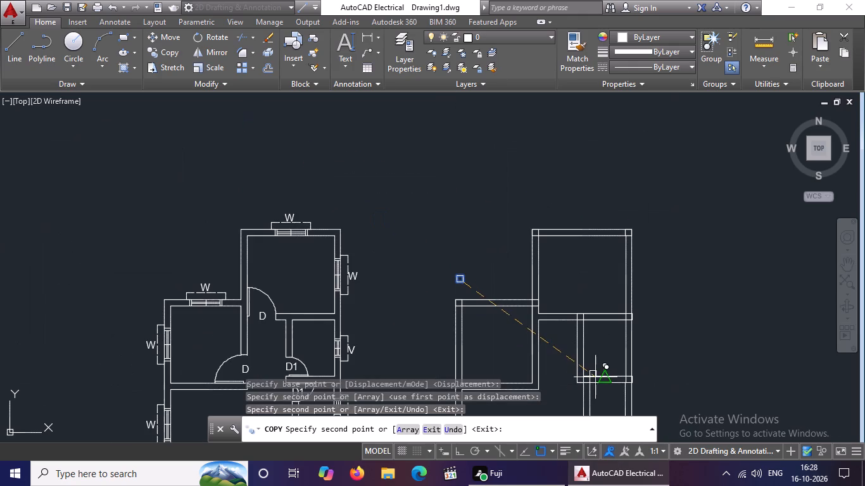
scroll(568, 387, "down", 2)
middle_click_drag(568, 387, 577, 346)
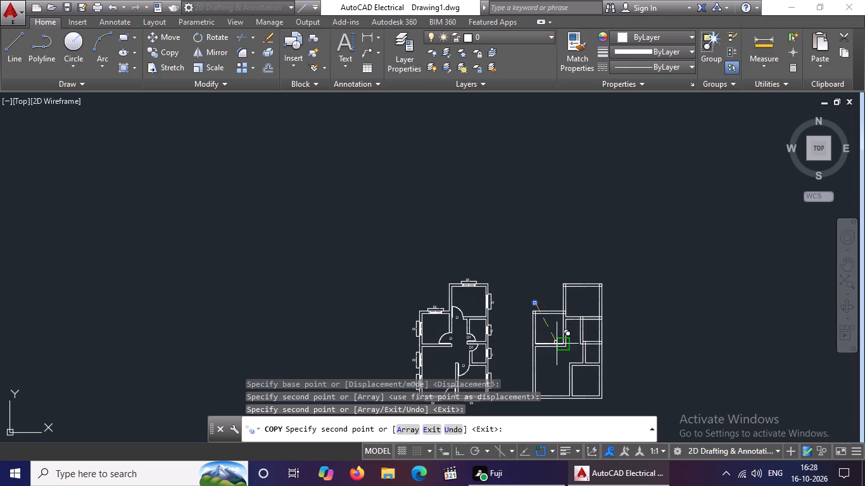
scroll(517, 353, "up", 5)
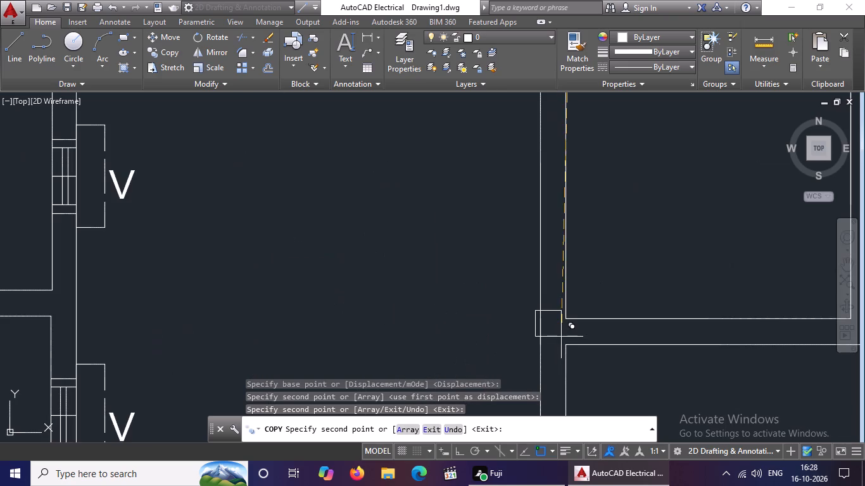
left_click(569, 340)
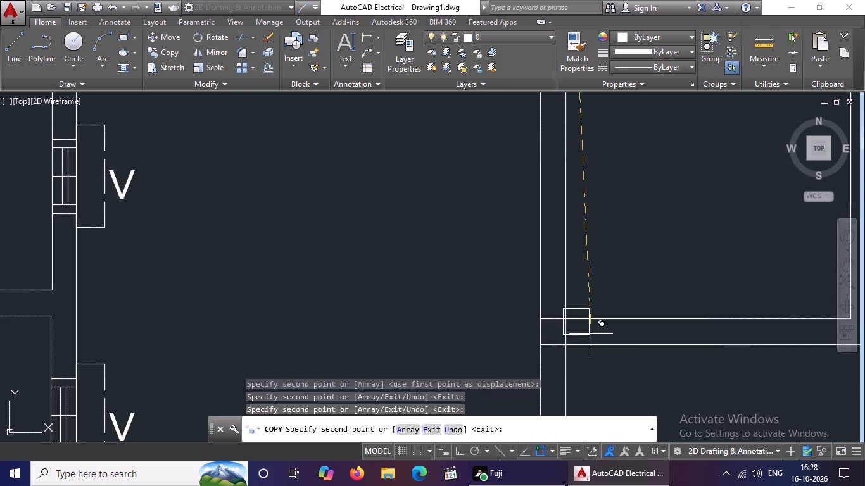
scroll(602, 330, "down", 3)
scroll(678, 340, "up", 3)
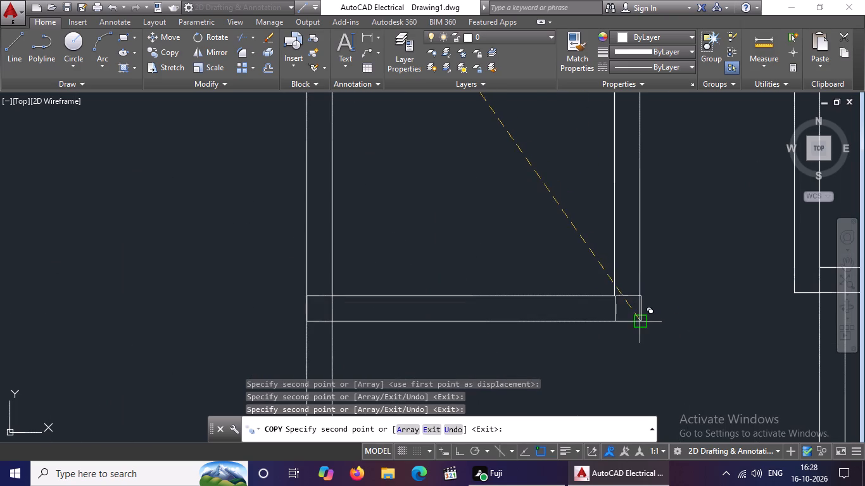
left_click(638, 324)
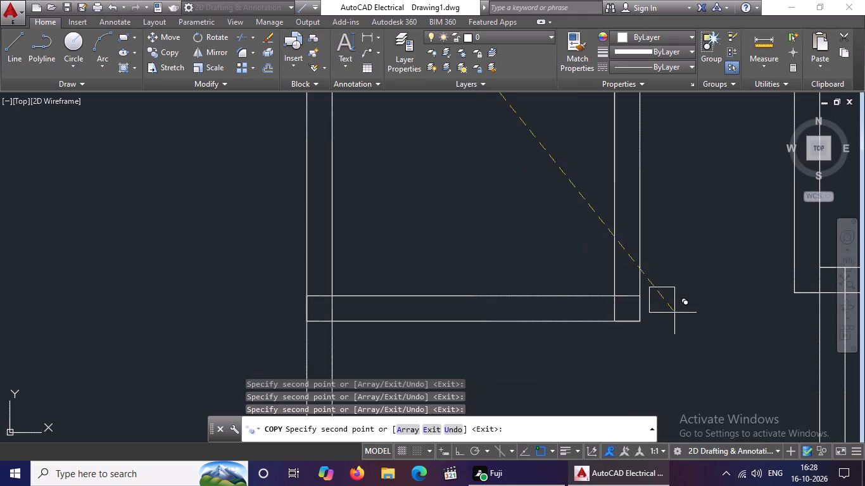
Copy the small square by its southeast corner onto the wall junction at the southwest corner of the lower small east room.
scroll(674, 313, "down", 3)
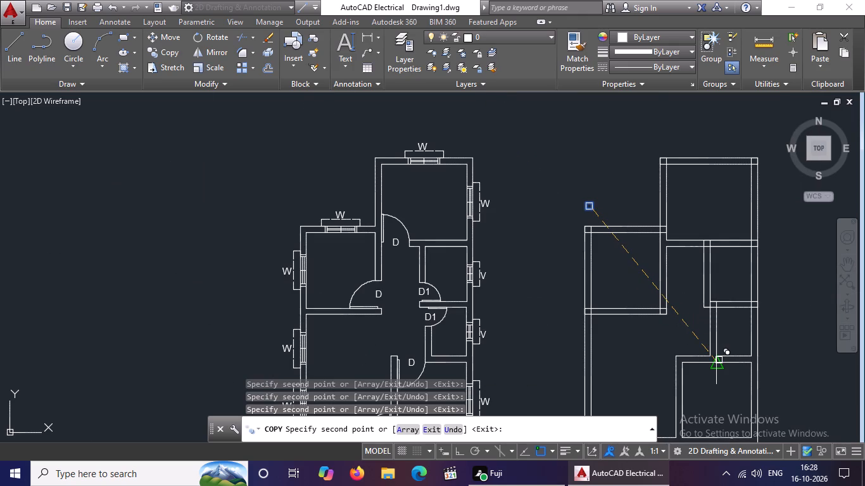
scroll(720, 359, "up", 3)
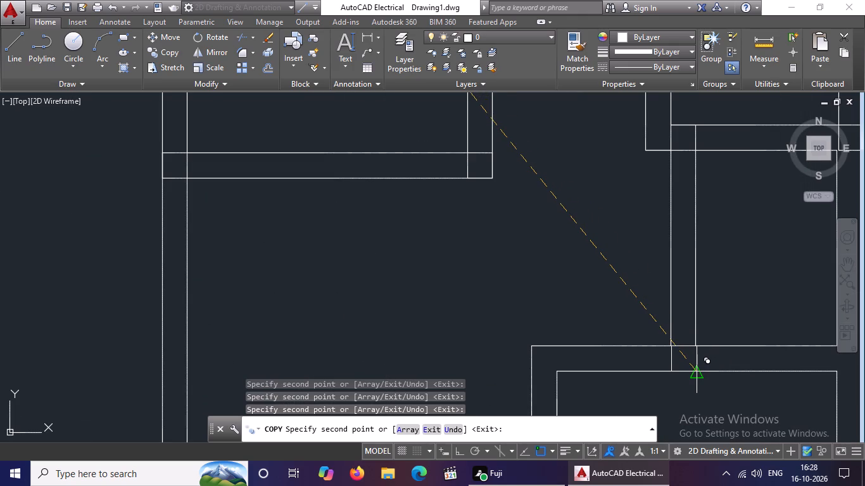
left_click(695, 372)
Place another copy of the small square in the empty space just east of the lower small east room's southeast corner.
scroll(709, 364, "down", 3)
scroll(768, 366, "up", 3)
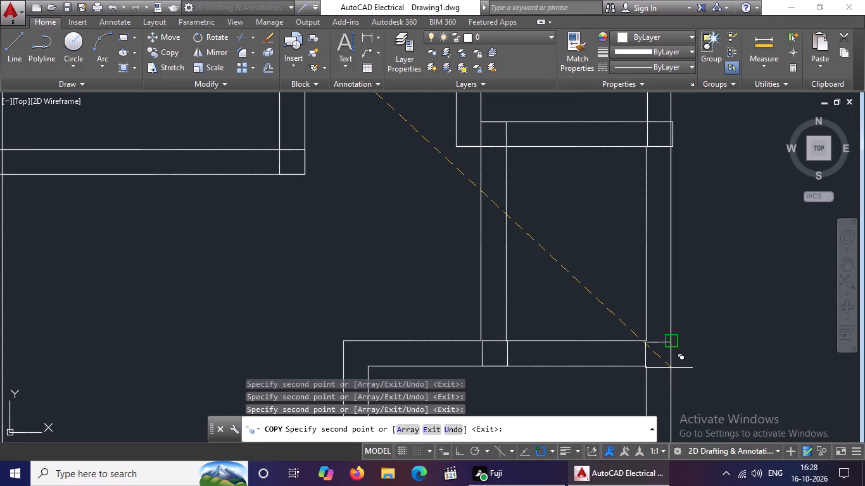
left_click(726, 356)
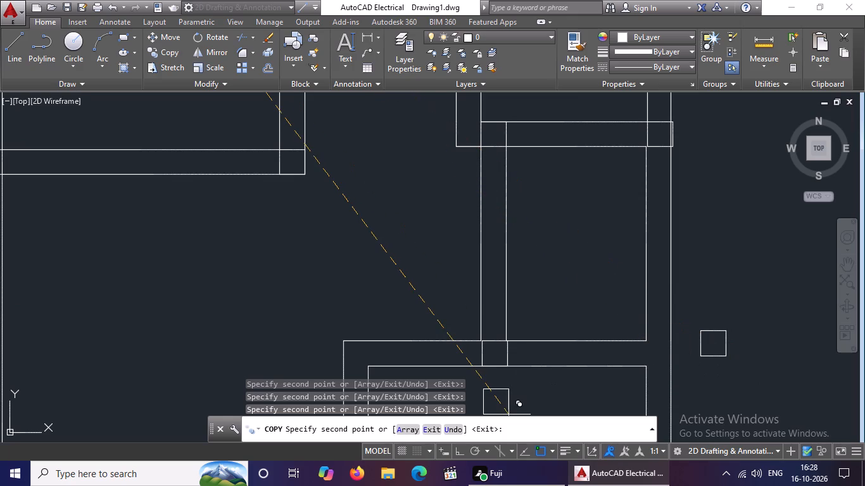
key("Escape")
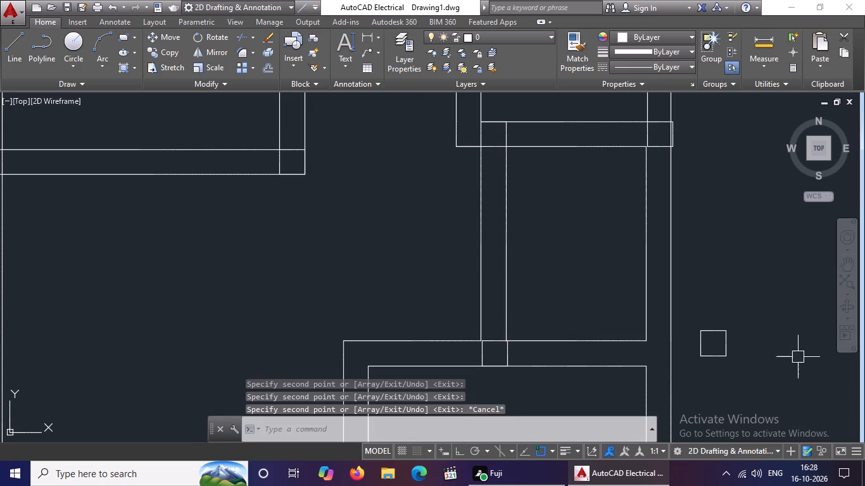
Move the spare small square by its northwest corner onto the inner southeast corner of the bare plan's lower small east room.
left_click_drag(691, 310, 698, 328)
left_click(784, 378)
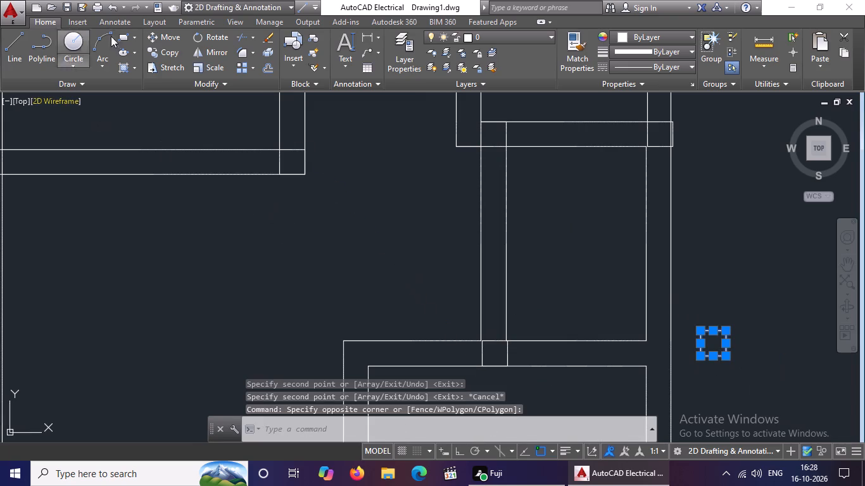
left_click(172, 32)
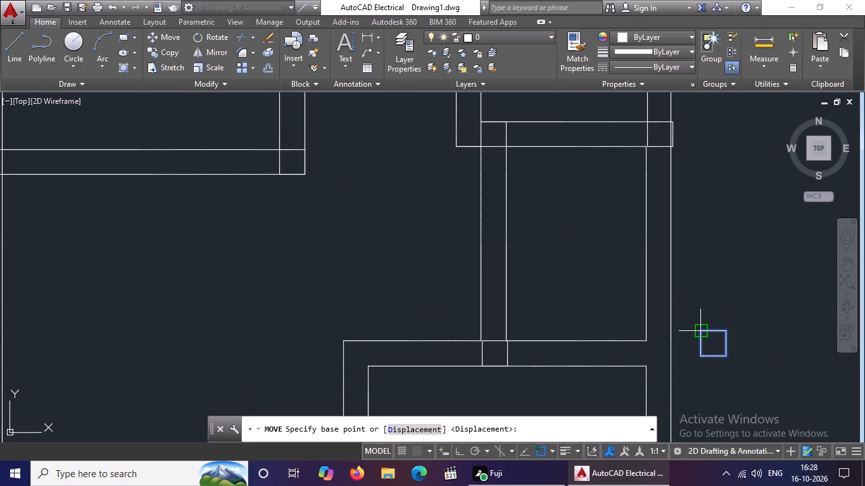
left_click(702, 332)
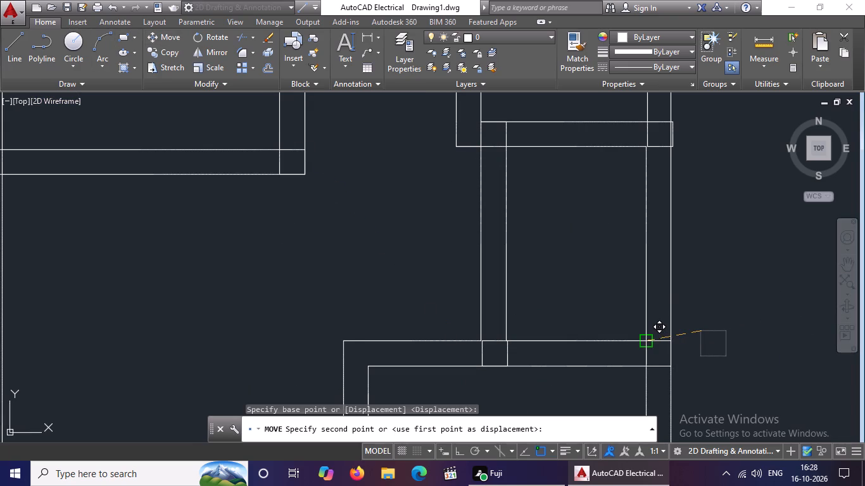
left_click(643, 342)
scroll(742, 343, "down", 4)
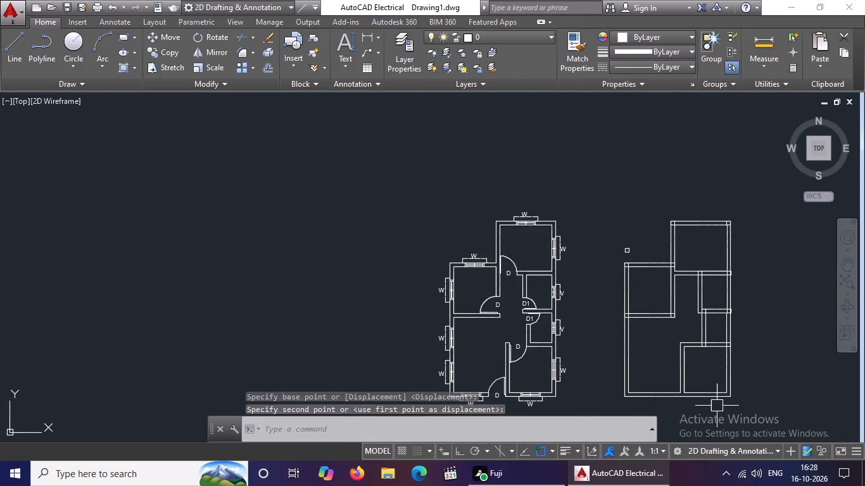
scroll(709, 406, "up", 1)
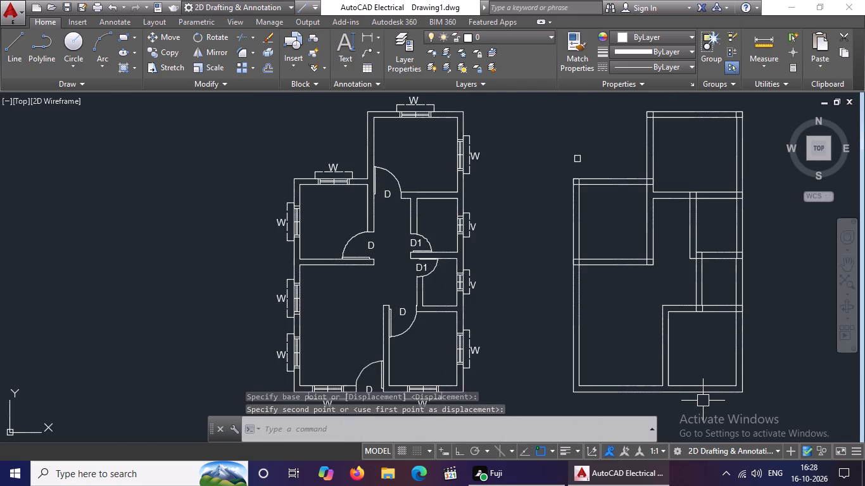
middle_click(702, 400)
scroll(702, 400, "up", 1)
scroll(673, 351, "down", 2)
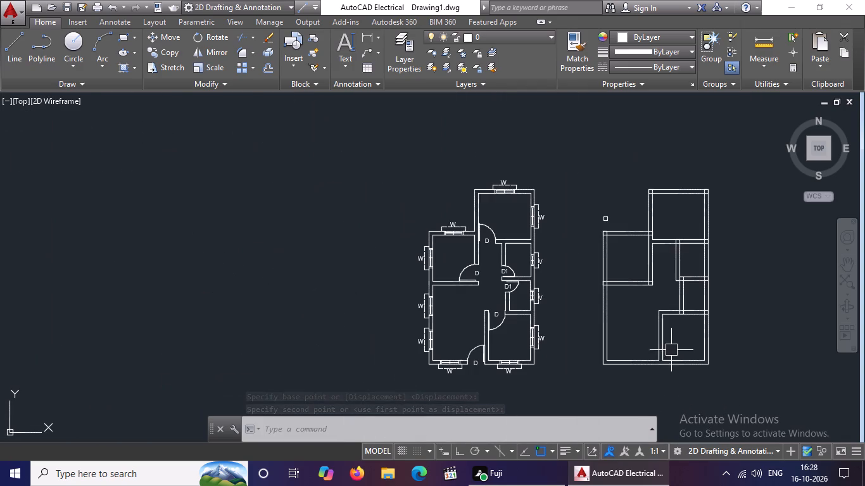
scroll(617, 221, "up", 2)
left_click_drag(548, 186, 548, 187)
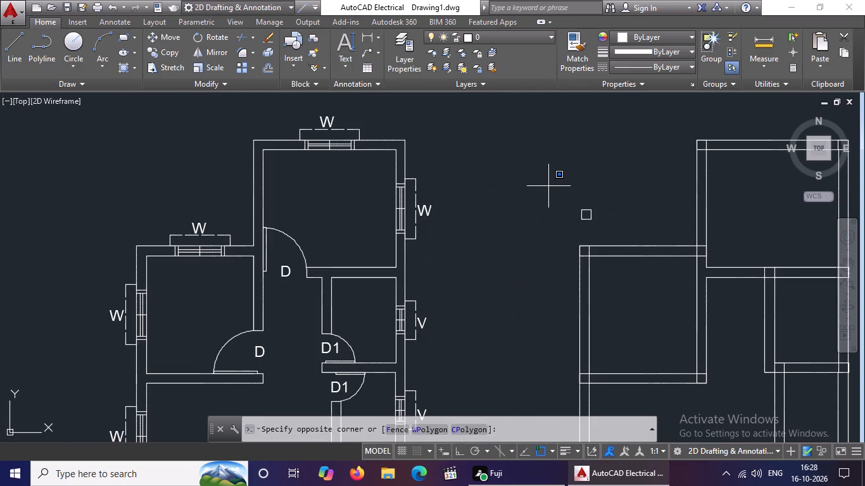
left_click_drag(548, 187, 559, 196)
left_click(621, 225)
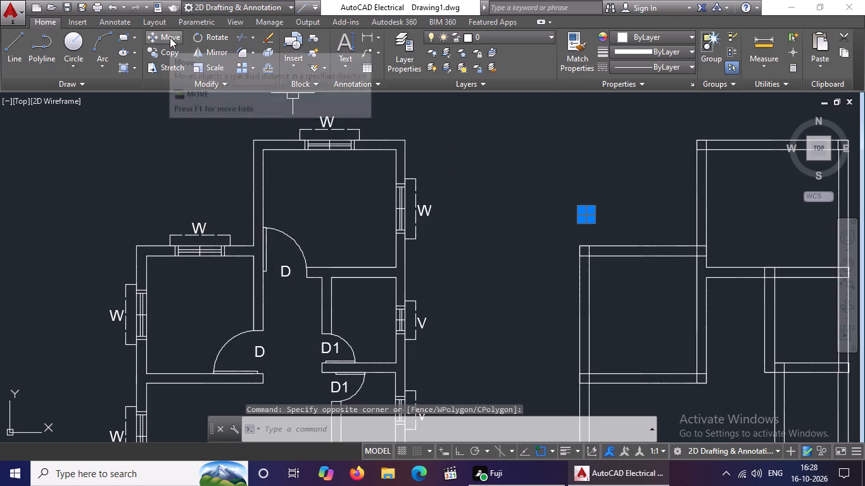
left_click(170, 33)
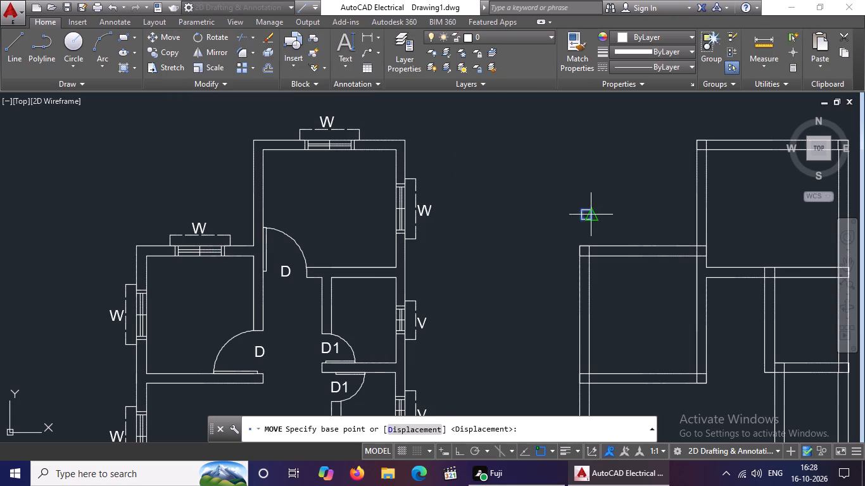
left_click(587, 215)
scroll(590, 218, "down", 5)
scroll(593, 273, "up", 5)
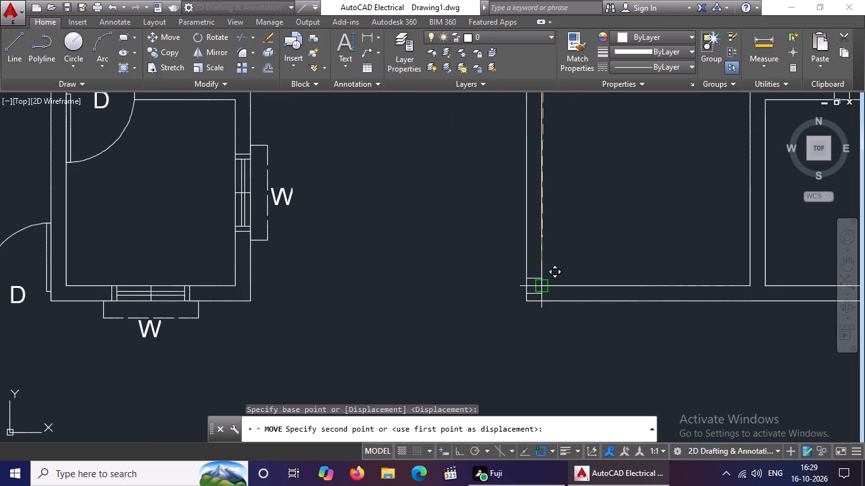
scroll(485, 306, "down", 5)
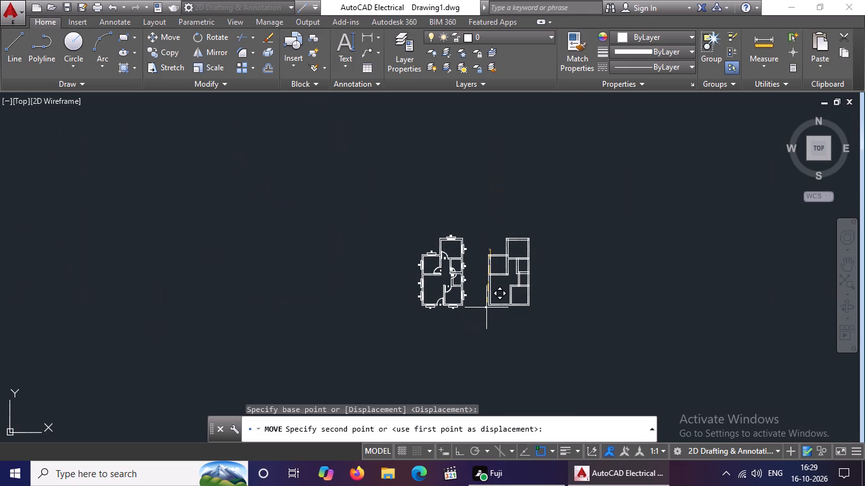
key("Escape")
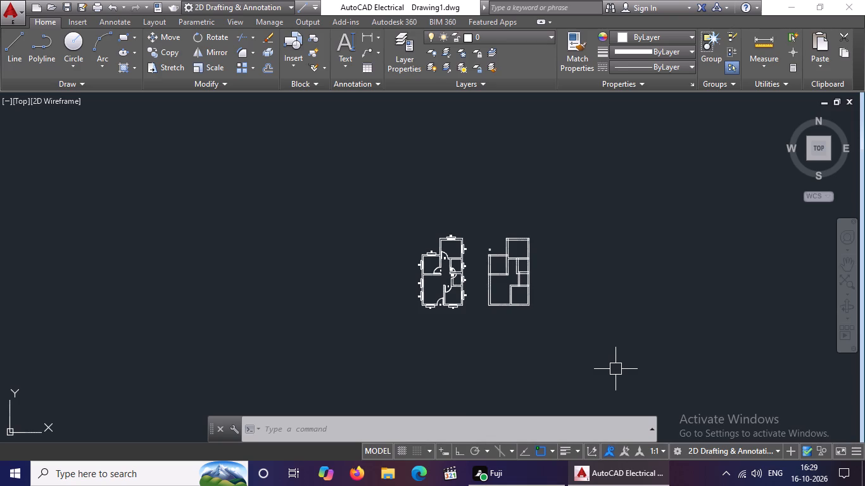
Select the original small square just north of the bare plan's west room.
scroll(489, 287, "up", 2)
left_click(469, 176)
left_click(513, 201)
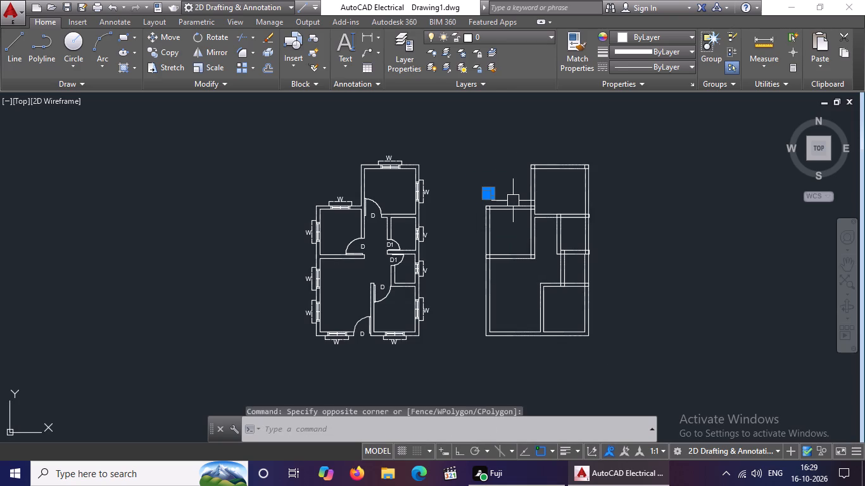
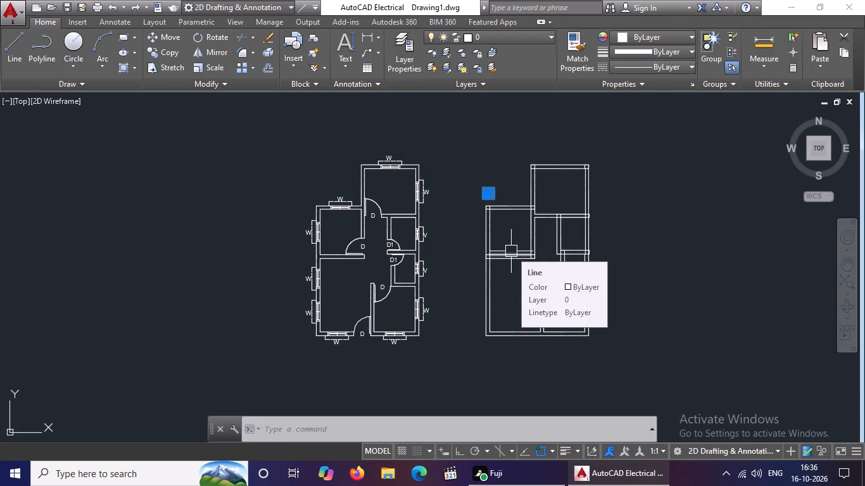
Start a multiline text label reading BEDROOM in the lower-right room of the detailed floor plan.
key("Escape")
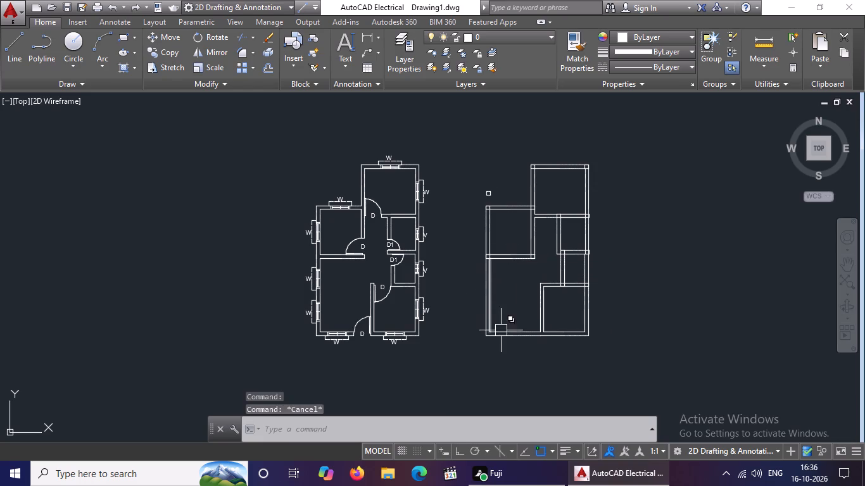
scroll(429, 299, "up", 1)
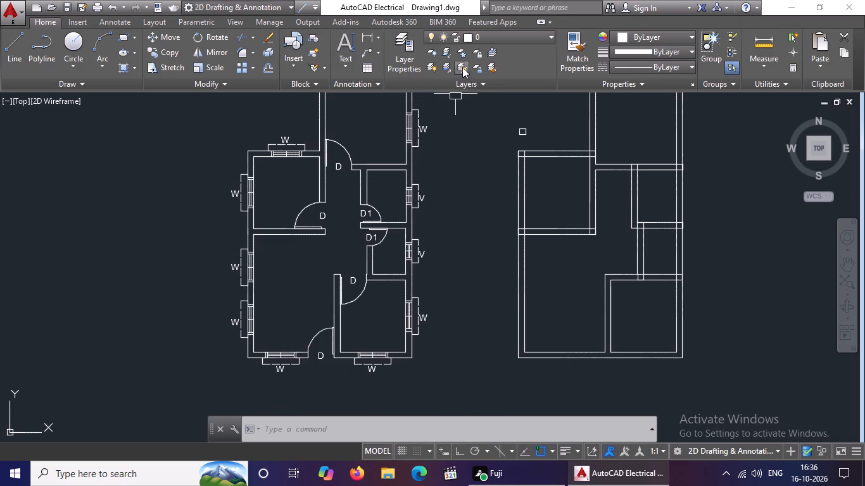
left_click(347, 61)
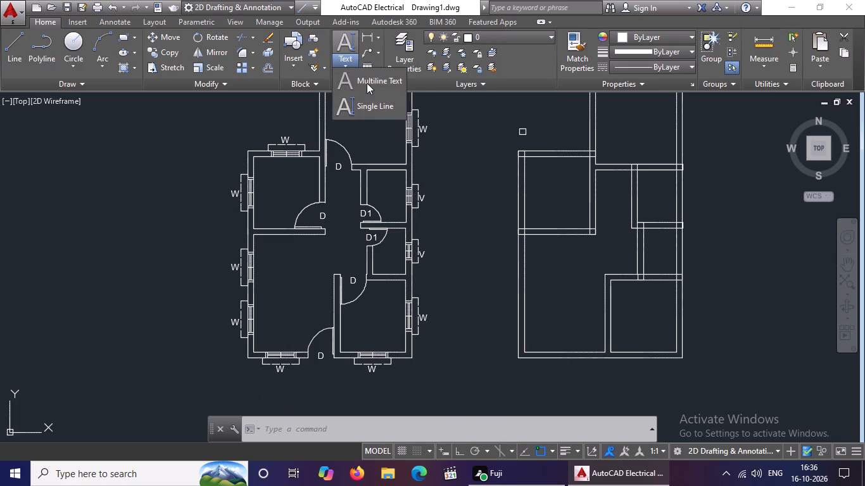
left_click(367, 83)
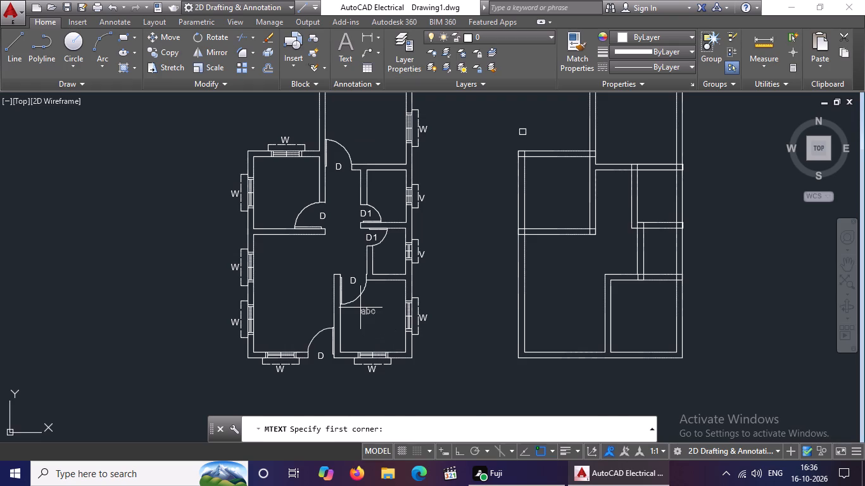
left_click(360, 307)
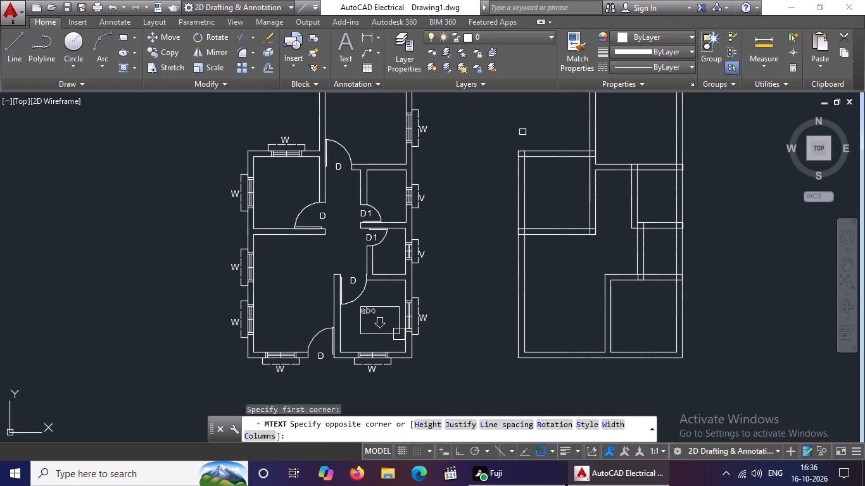
left_click(397, 333)
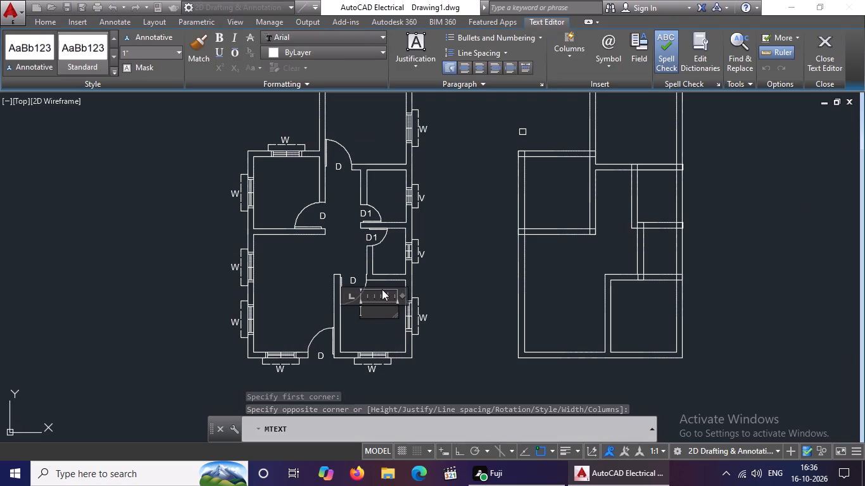
type("BED")
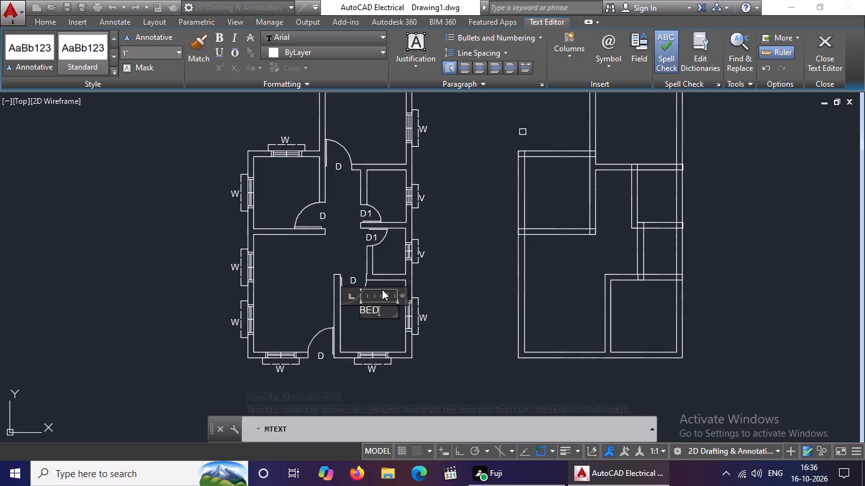
key("space")
type("ROOM")
key("BackSpace")
key("BackSpace")
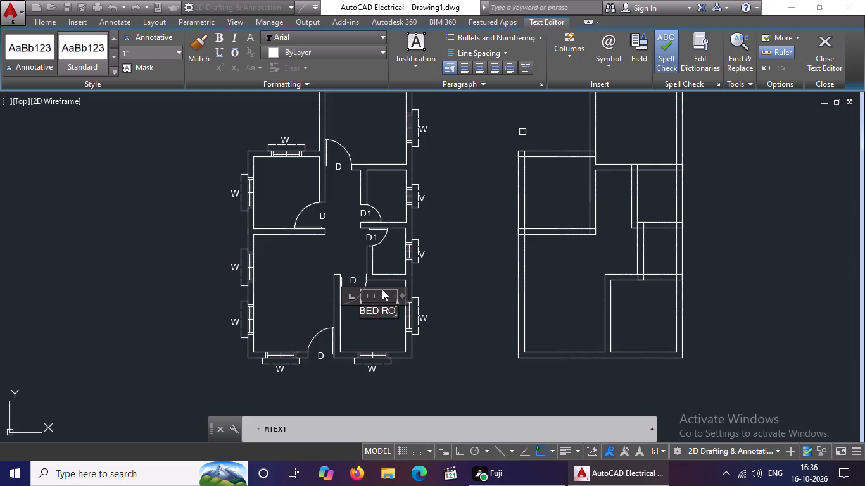
key("BackSpace")
key("BackSpace")
key("BackSpace")
type("ROOM")
Add a second line 10'X11' to the BEDROOM label, indented with two leading spaces, and finish the text.
key("Return")
type("10")
key("apostrophe")
key("x")
type("11'")
key("Left")
key("Left")
key("Left")
key("Left")
key("Left")
key("Left")
key("Left")
key("space")
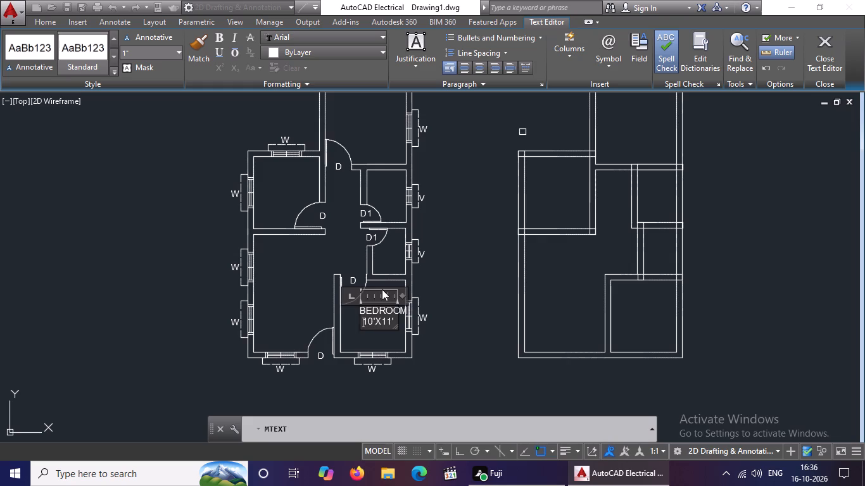
key("space")
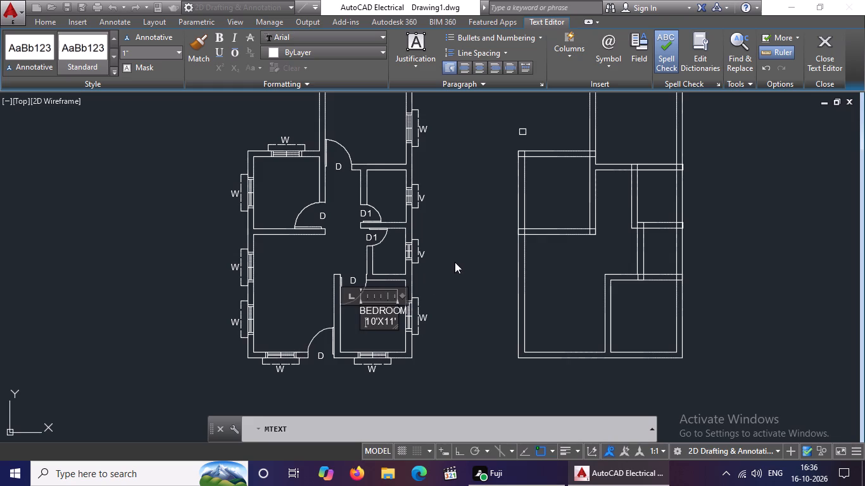
left_click(448, 270)
Move the BEDROOM 10'X11' label slightly down and left so it sits centred in its room.
left_click(370, 311)
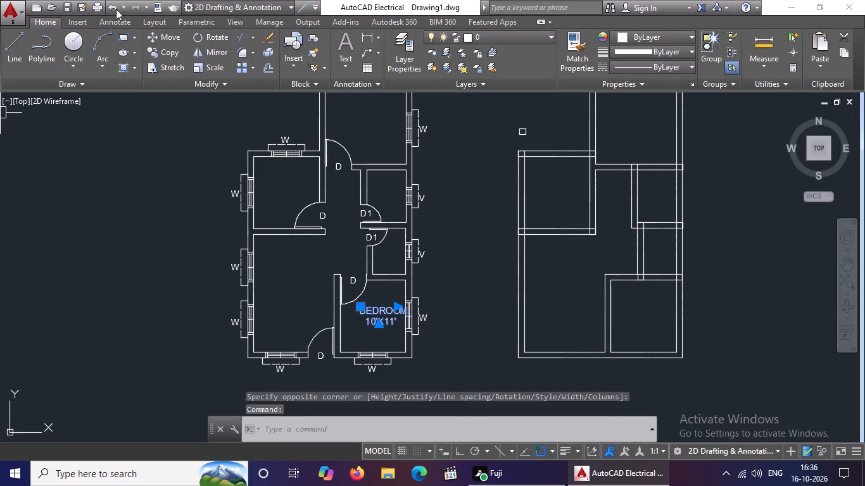
left_click(168, 37)
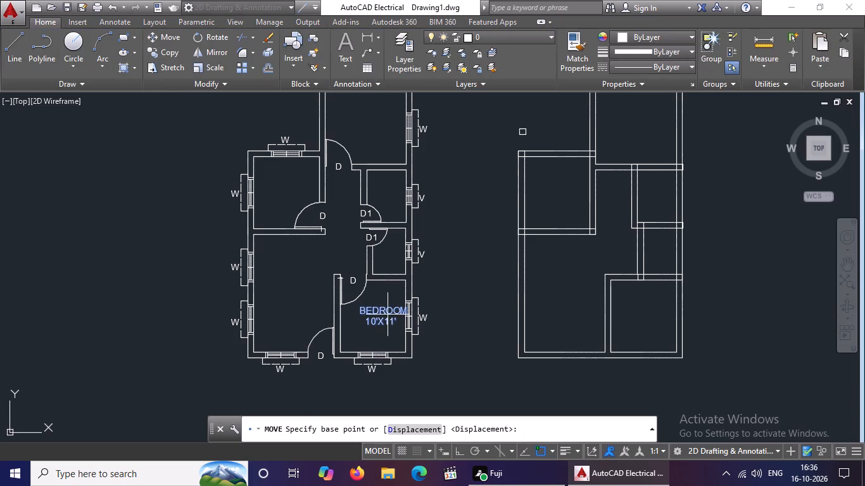
left_click(387, 314)
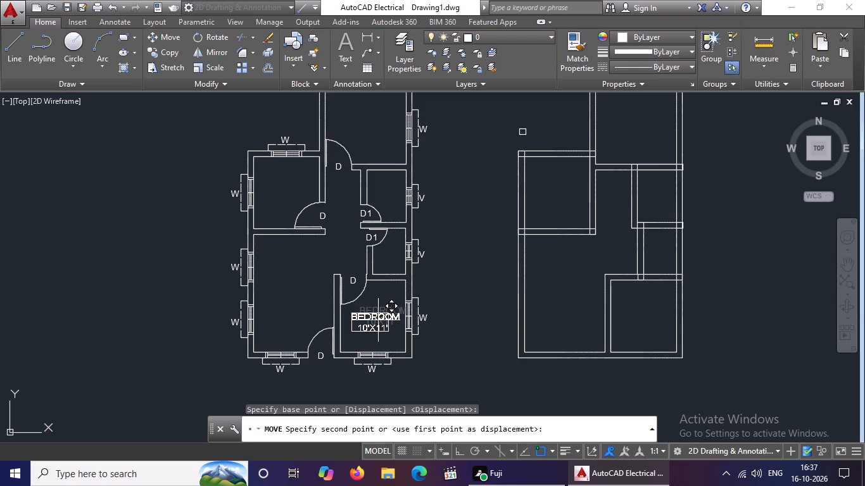
left_click(378, 320)
Copy the BEDROOM label twice into the large room to its left, one near the entrance door and one above it.
left_click(377, 322)
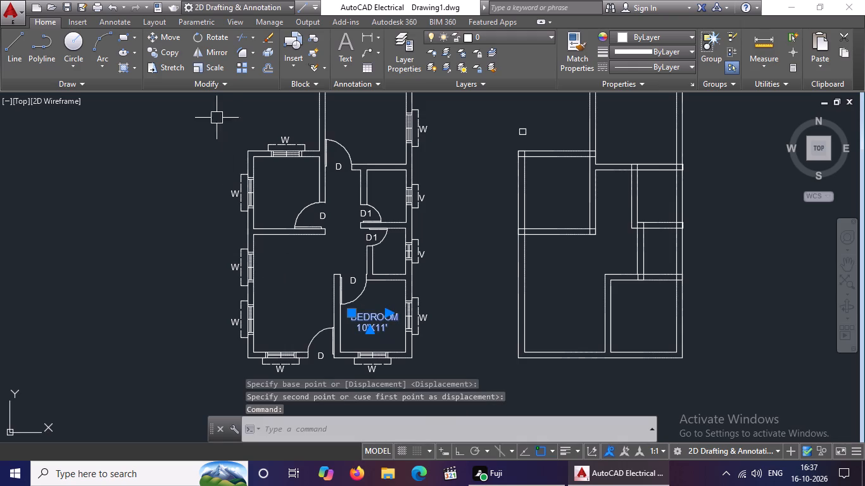
left_click(163, 54)
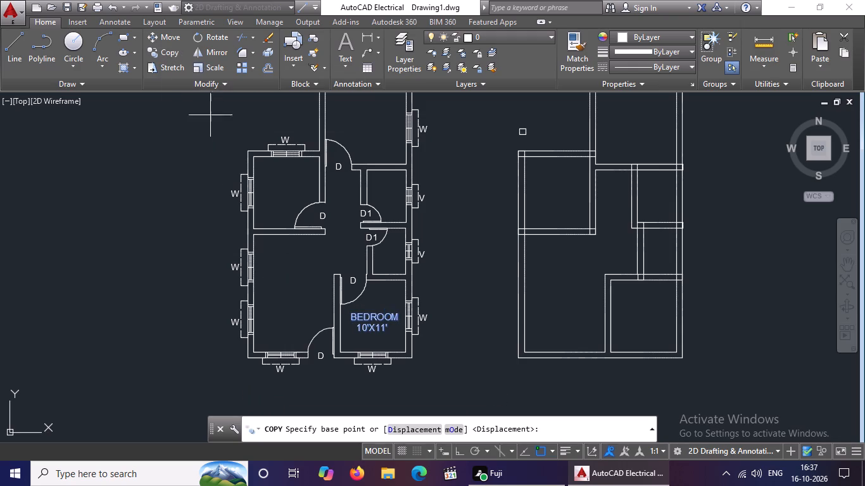
left_click(370, 323)
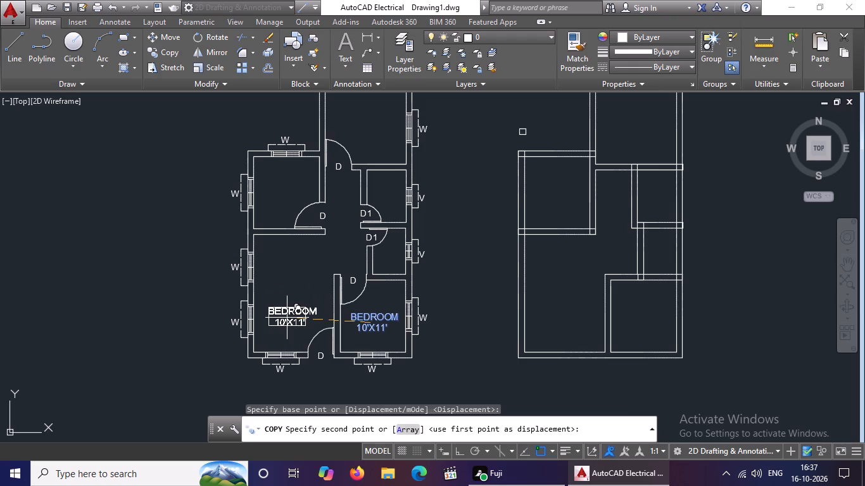
left_click(287, 318)
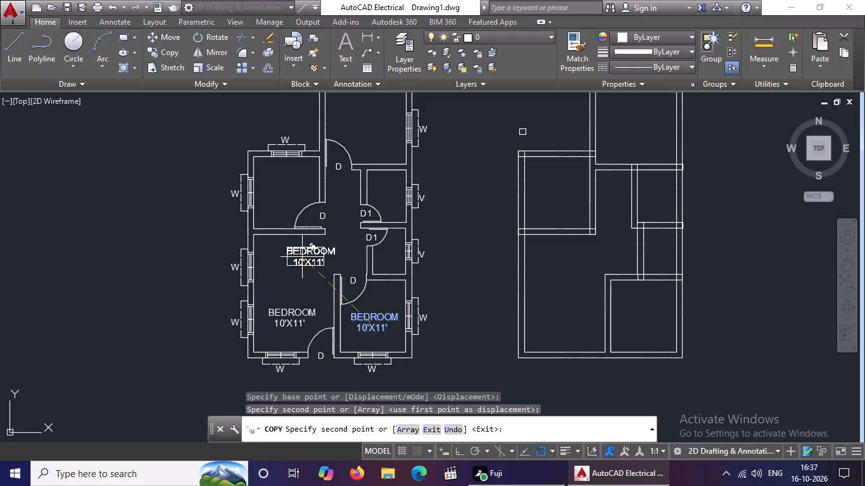
left_click(296, 256)
key("Escape")
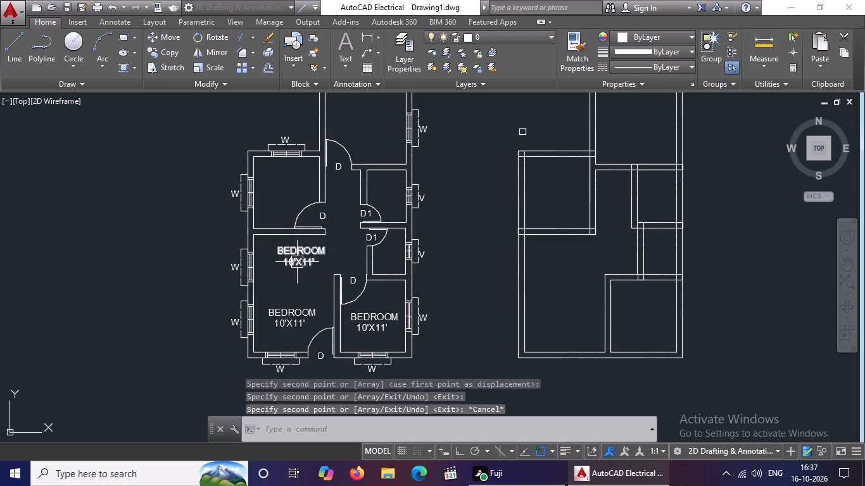
Replace the whole text of the lower copied label beside the entrance door with LIVINGROOM.
double_click(294, 323)
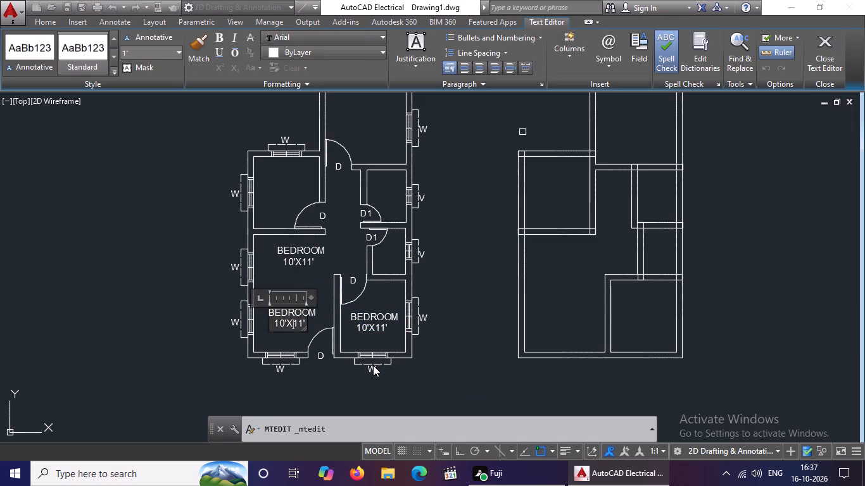
key("Right")
key("Right")
key("Right")
key("BackSpace")
key("BackSpace")
key("BackSpace")
key("BackSpace")
key("BackSpace")
key("BackSpace")
key("BackSpace")
key("BackSpace")
key("BackSpace")
key("BackSpace")
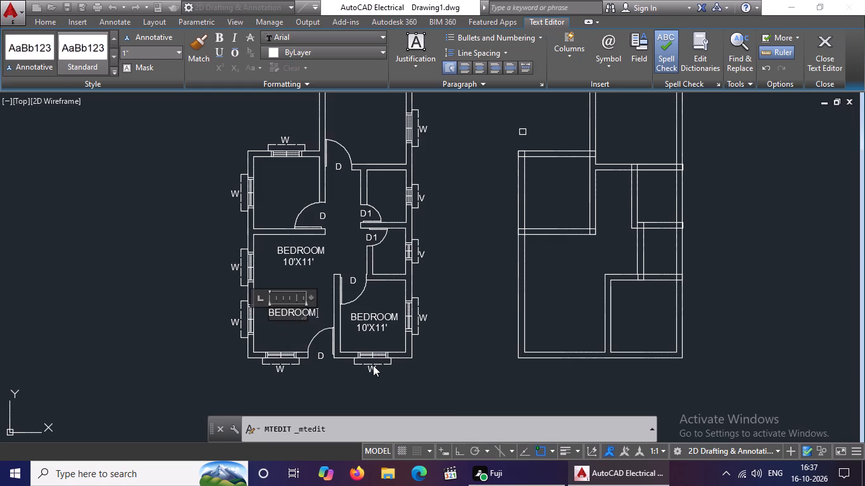
key("BackSpace")
key("BackSpace")
key("BackSpace")
key("BackSpace")
key("BackSpace")
key("BackSpace")
key("BackSpace")
key("BackSpace")
key("BackSpace")
key("BackSpace")
key("BackSpace")
type("LI")
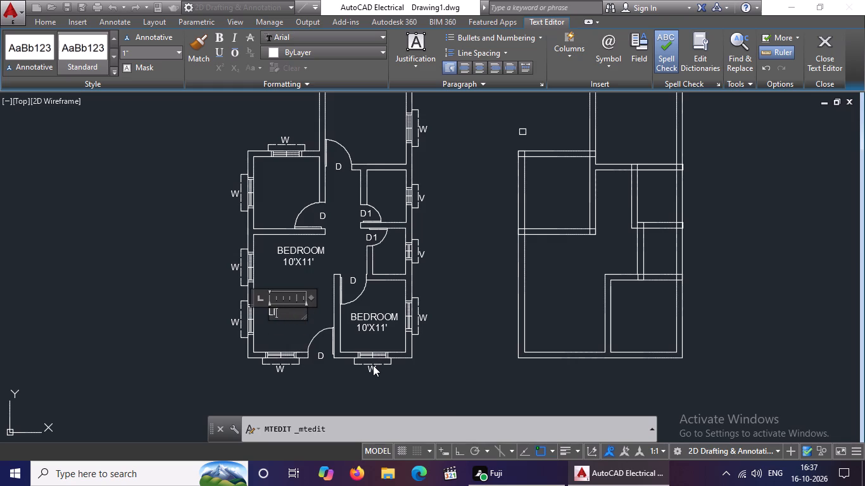
type("VING")
type("ROOM")
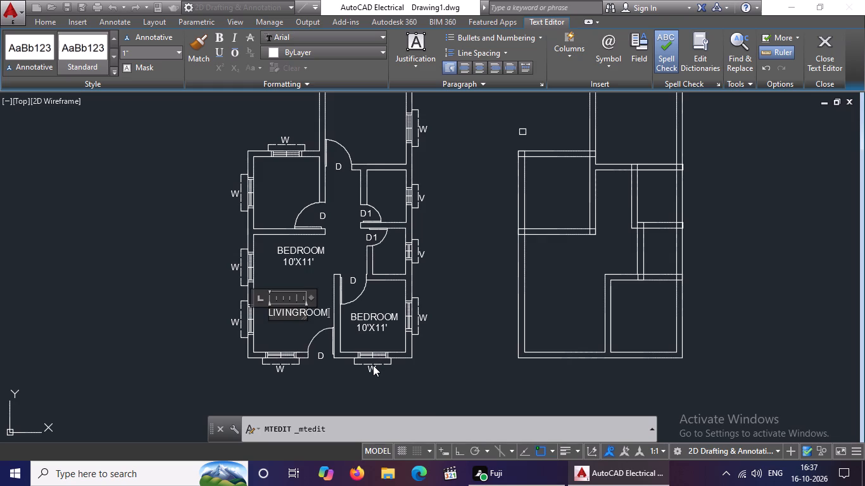
Add a second line 12'3"X10' below LIVINGROOM in the label beside the entrance door.
key("Return")
type("12'3")
key("shift+quotedbl")
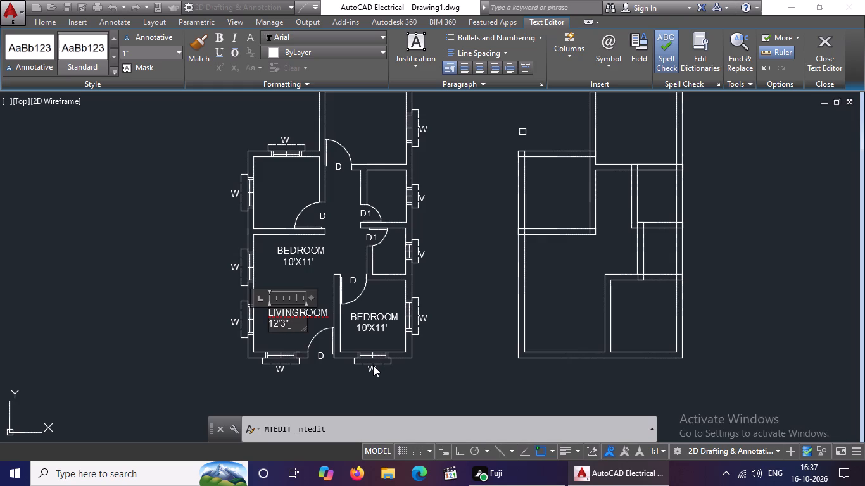
key("x")
type("10")
key("apostrophe")
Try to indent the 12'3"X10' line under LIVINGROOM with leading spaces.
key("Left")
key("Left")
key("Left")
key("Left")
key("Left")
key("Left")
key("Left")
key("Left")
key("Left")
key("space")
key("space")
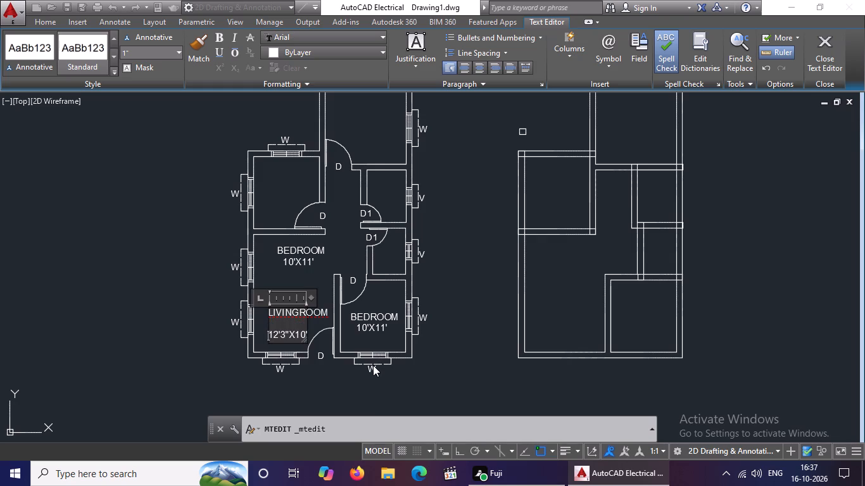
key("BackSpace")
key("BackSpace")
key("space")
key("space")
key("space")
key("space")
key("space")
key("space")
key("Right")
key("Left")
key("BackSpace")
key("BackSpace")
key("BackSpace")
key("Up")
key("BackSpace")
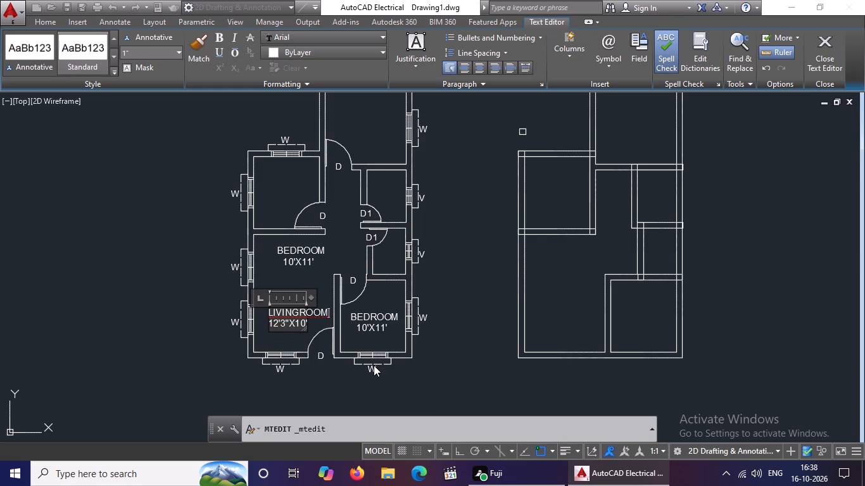
Shorten LIVINGROOM to LIVING, indent that line with one leading space, and finish the text.
key("BackSpace")
key("BackSpace")
key("BackSpace")
key("BackSpace")
key("Left")
key("Left")
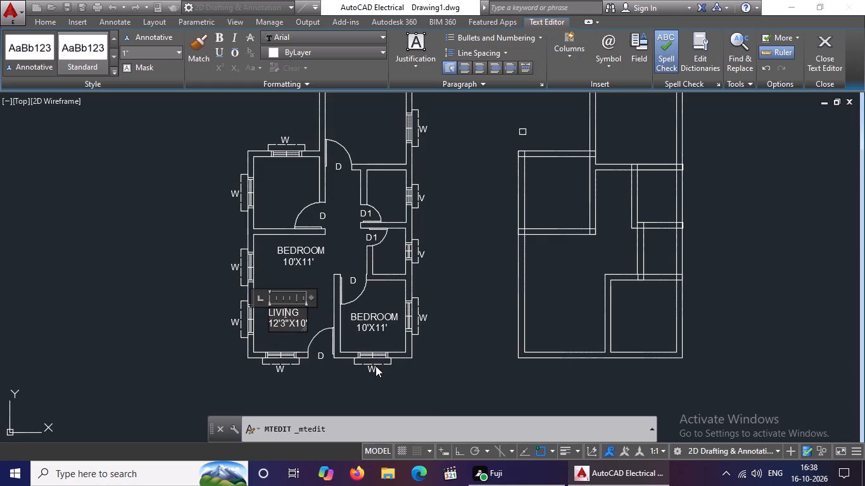
key("Left")
key("Left")
key("Left")
key("Left")
key("space")
left_click(320, 316)
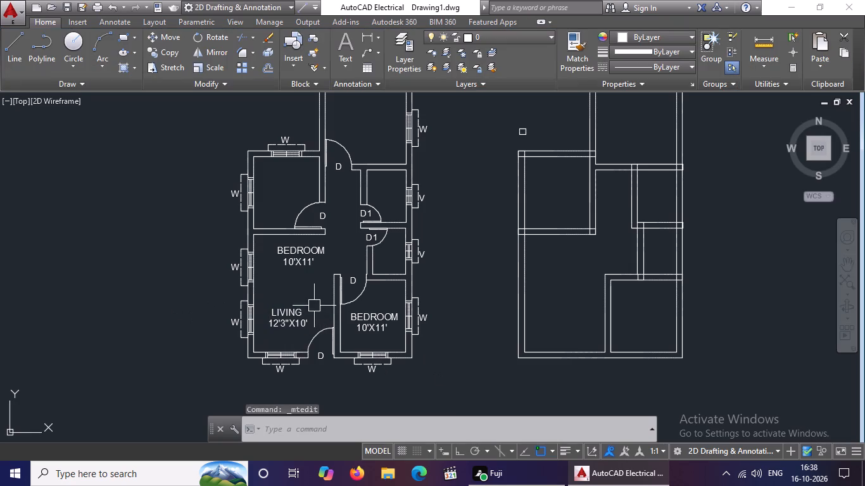
Replace the whole text of the copied BEDROOM label above the LIVING label with DINING.
double_click(305, 252)
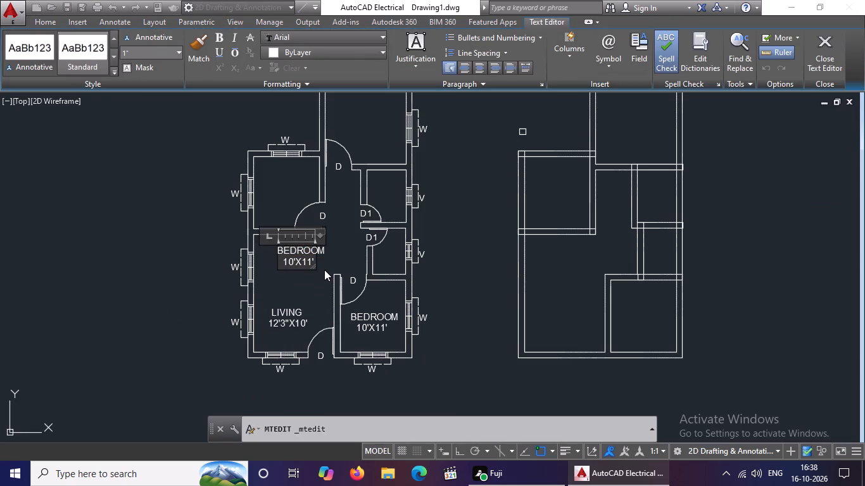
key("Down")
key("Right")
key("Right")
key("Right")
key("BackSpace")
key("BackSpace")
key("BackSpace")
key("BackSpace")
key("BackSpace")
key("BackSpace")
key("BackSpace")
key("BackSpace")
key("BackSpace")
key("BackSpace")
key("BackSpace")
key("BackSpace")
key("BackSpace")
key("BackSpace")
key("BackSpace")
key("BackSpace")
key("BackSpace")
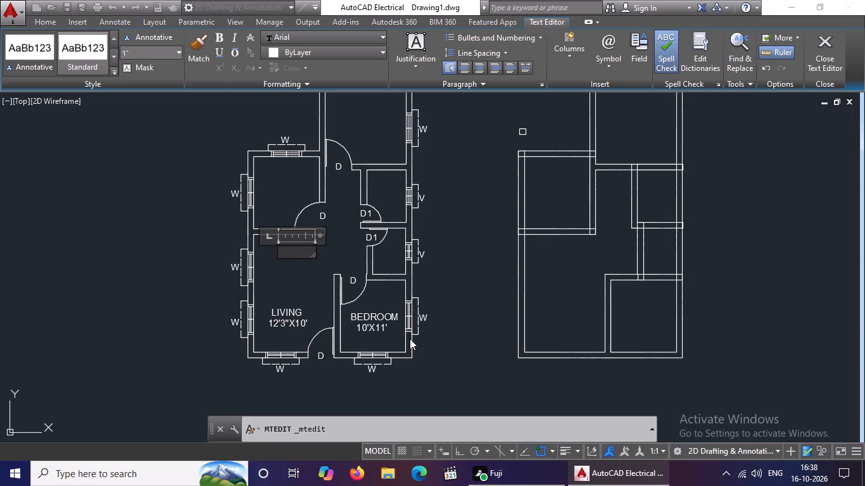
key("BackSpace")
key("BackSpace")
key("BackSpace")
type("DINING")
Add a second line 10'X7' to the DINING label, indented with one leading space, and finish the text.
key("Return")
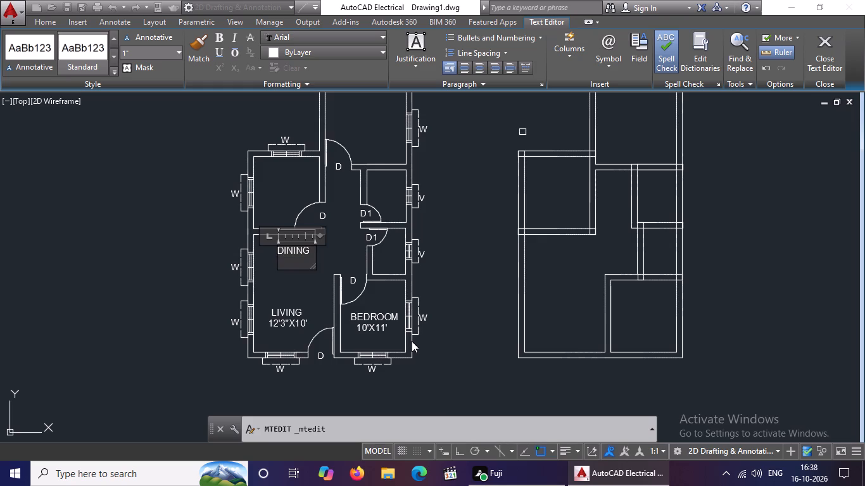
type("10")
key("apostrophe")
key("x")
type("7'")
key("Left")
key("Left")
key("Left")
key("Left")
key("Left")
key("Left")
key("space")
left_click_drag(334, 252, 334, 261)
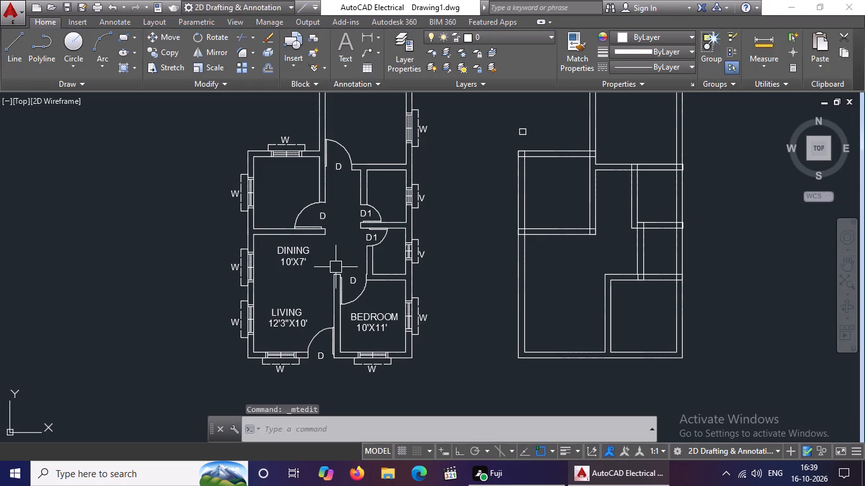
Copy the DINING 10'X7' label once into the room directly above the dining area.
left_click(293, 257)
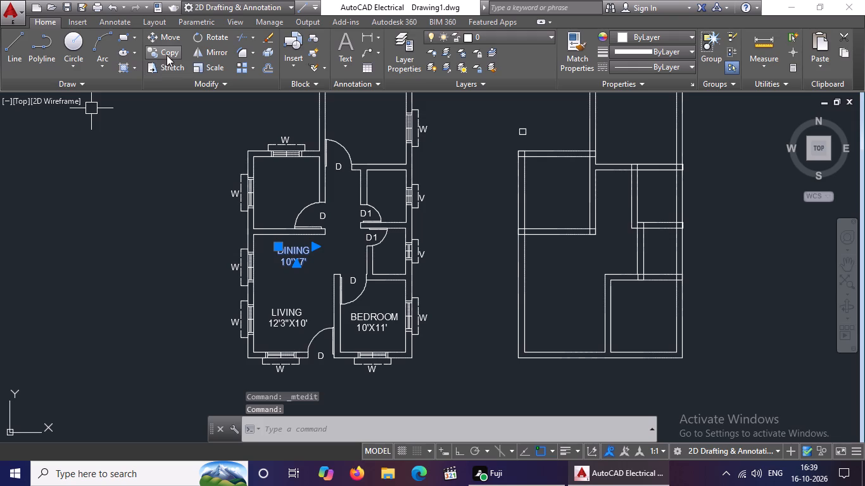
left_click_drag(167, 54, 175, 65)
left_click(167, 51)
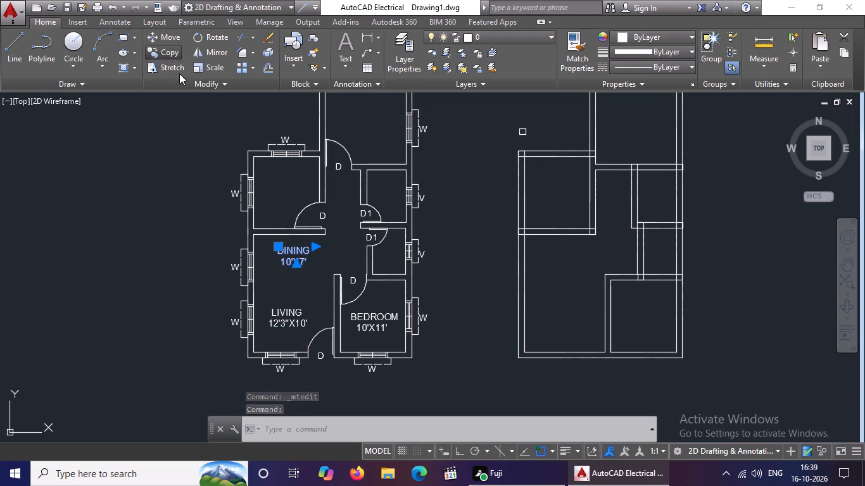
left_click(291, 253)
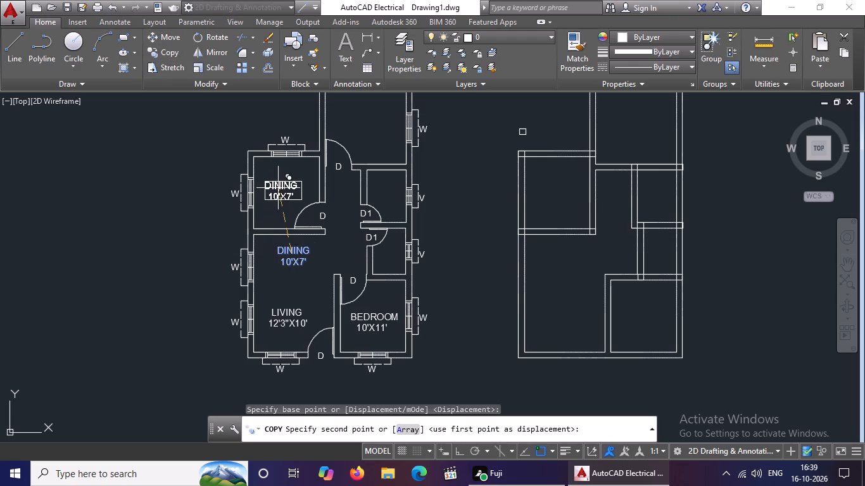
left_click(278, 188)
key("Escape")
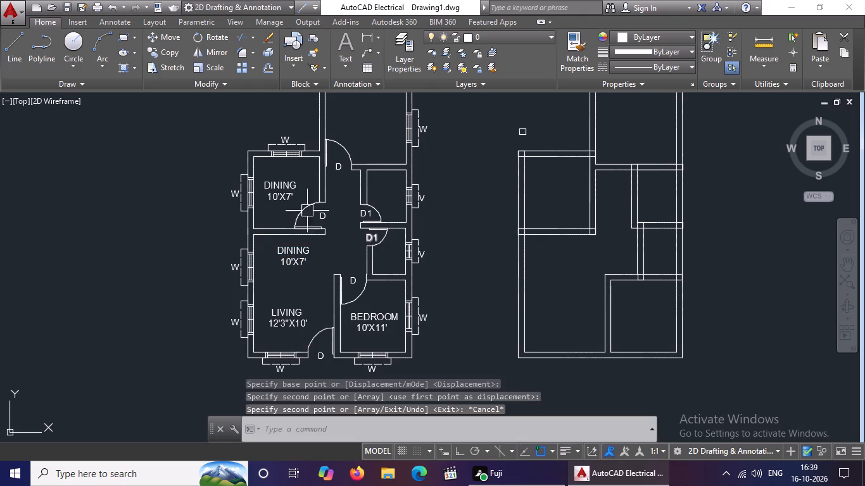
Replace the whole text of the copied DINING 10'X7' label in the room above the dining area with BEDROOM.
double_click(294, 192)
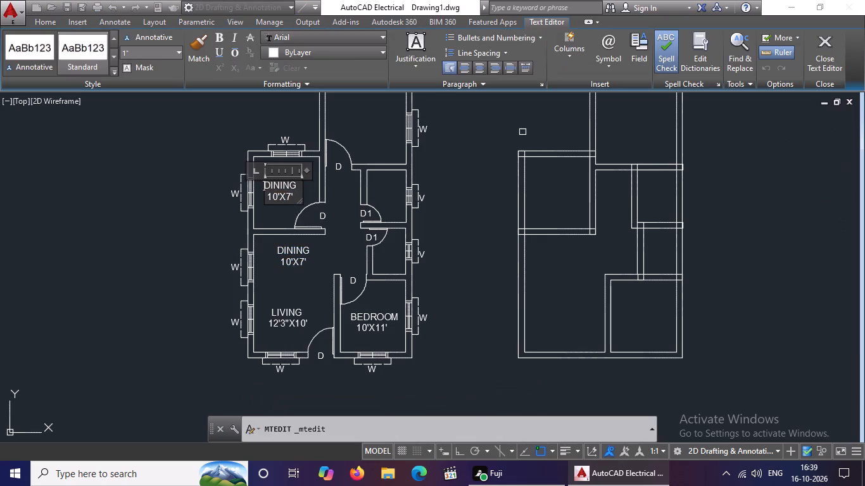
key("Down")
key("Right")
key("Right")
key("Right")
key("Right")
key("Right")
key("Right")
key("Right")
key("Right")
key("BackSpace")
key("BackSpace")
key("BackSpace")
key("BackSpace")
key("BackSpace")
key("BackSpace")
key("BackSpace")
key("BackSpace")
key("BackSpace")
key("BackSpace")
key("BackSpace")
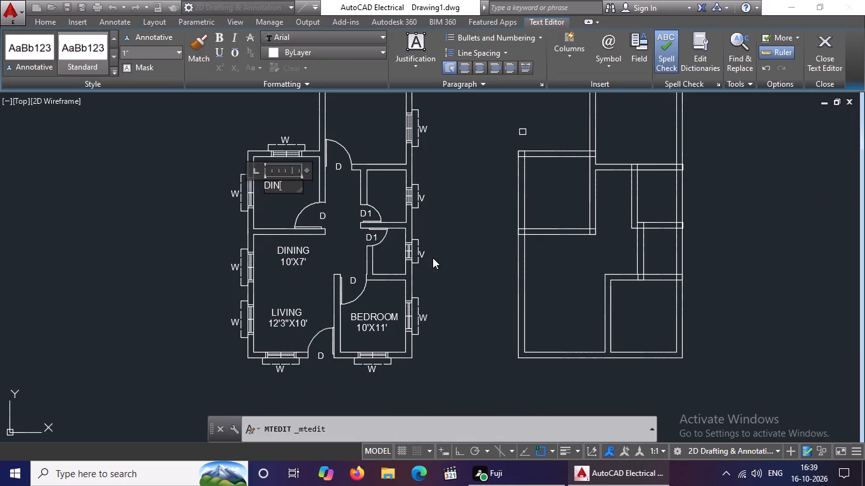
key("BackSpace")
key("BackSpace")
key("BackSpace")
key("BackSpace")
key("BackSpace")
key("BackSpace")
key("BackSpace")
key("BackSpace")
key("BackSpace")
type("BEDROOM")
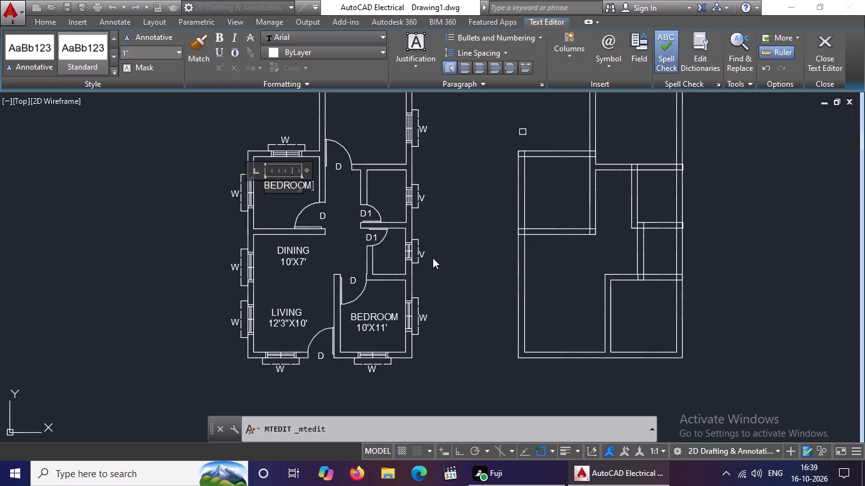
Add a second line 10'X11' to that BEDROOM label, indented with two leading spaces, and finish the text.
key("Return")
type("10")
key("apostrophe")
type("X11'")
key("Left")
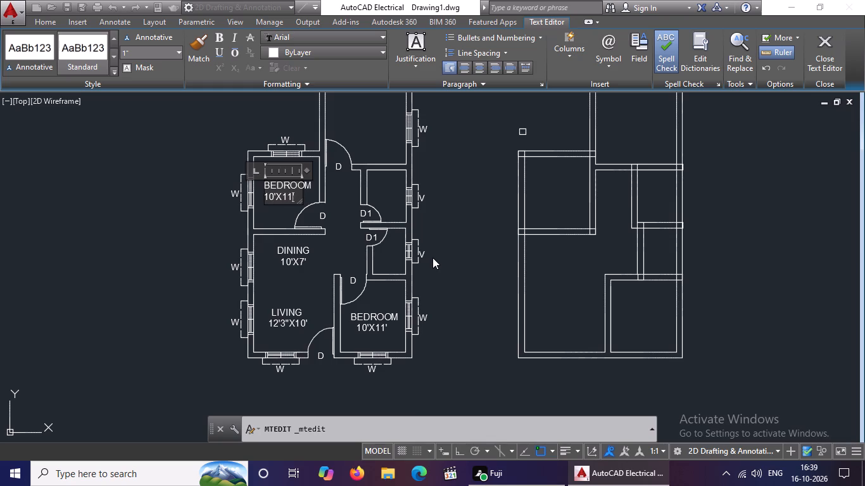
key("Left")
key("Left")
key("Left")
key("Left")
key("Left")
key("Left")
key("space")
key("space")
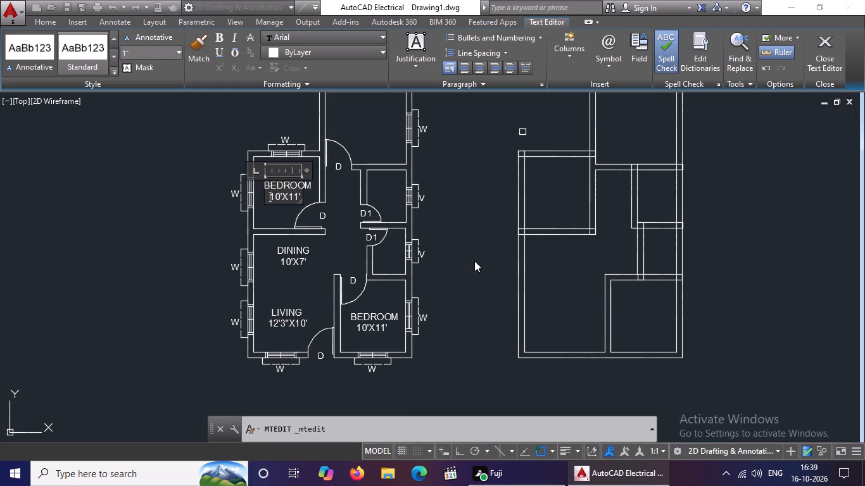
left_click(269, 214)
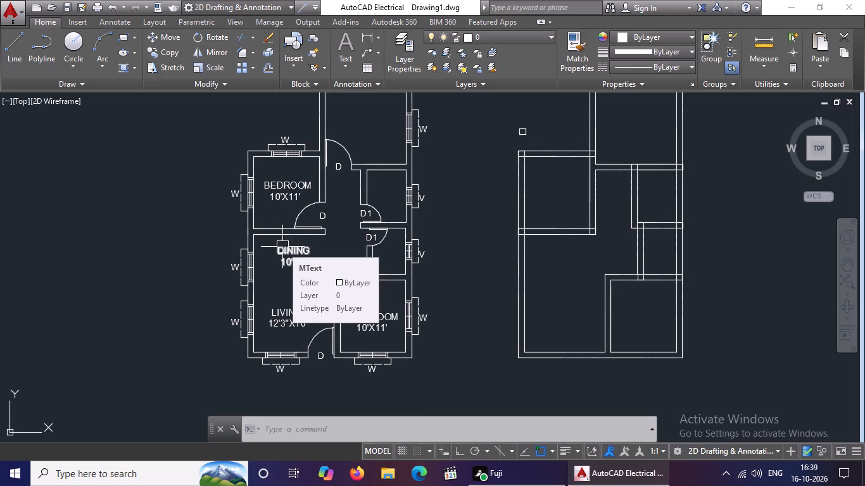
Move the new BEDROOM 10'X11' label from the room above the dining area into the uppermost room of the plan.
left_click(286, 190)
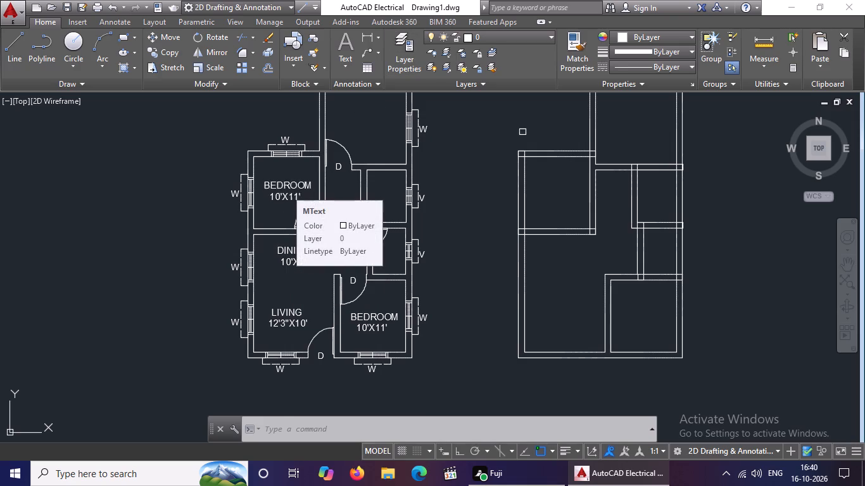
left_click(164, 39)
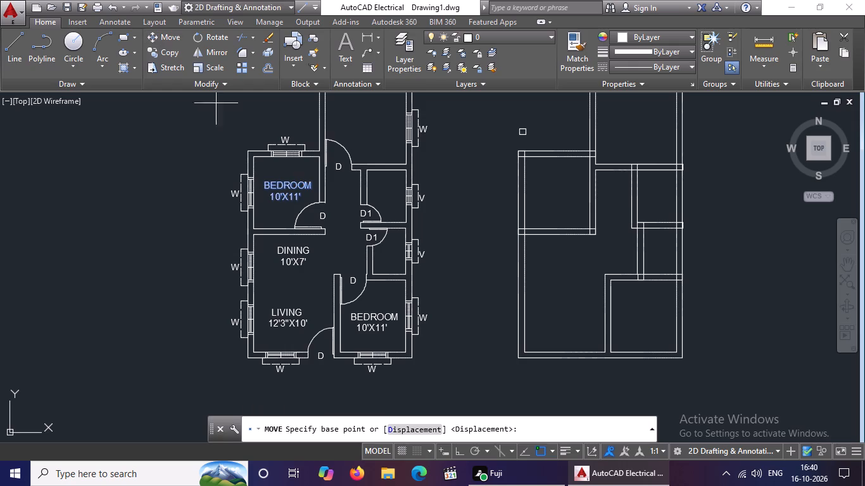
left_click(283, 195)
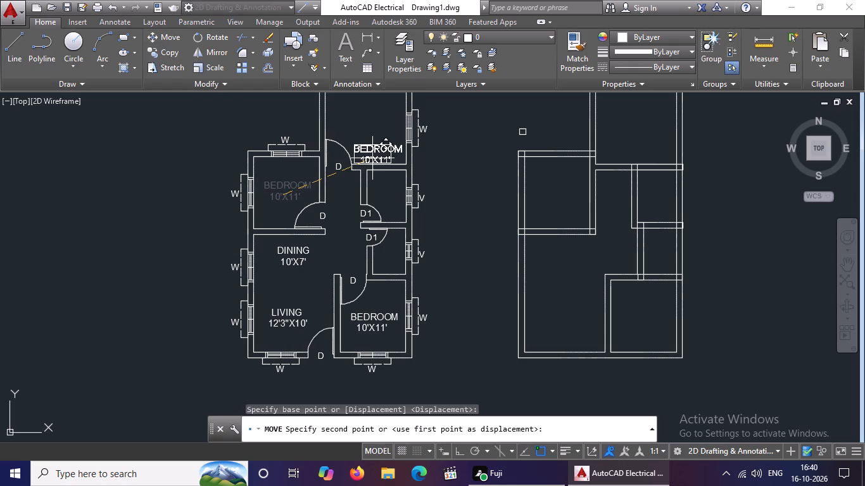
scroll(355, 129, "down", 2)
scroll(355, 129, "up", 3)
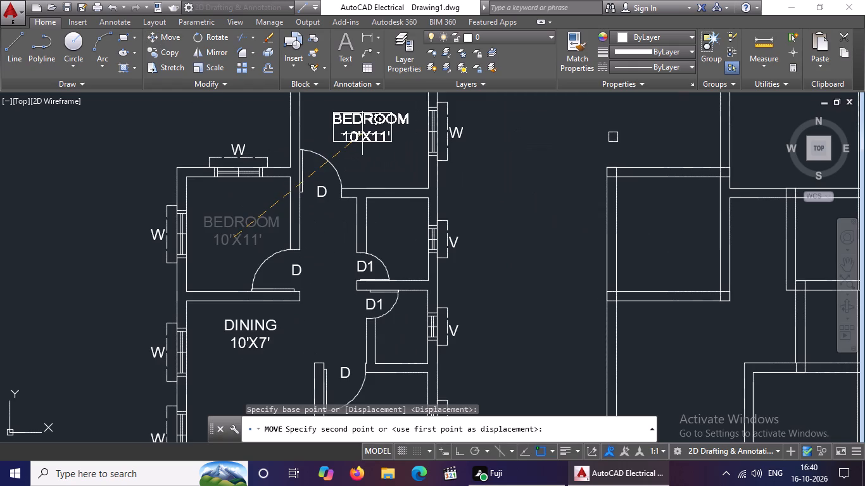
left_click(362, 134)
Copy the BEDROOM 10'X11' label from the uppermost room once into the room above the dining area.
left_click(358, 126)
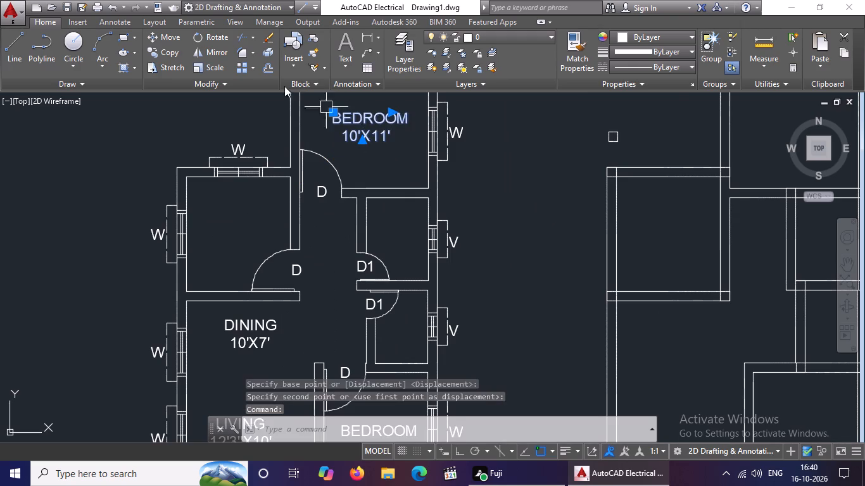
left_click(161, 47)
left_click(373, 123)
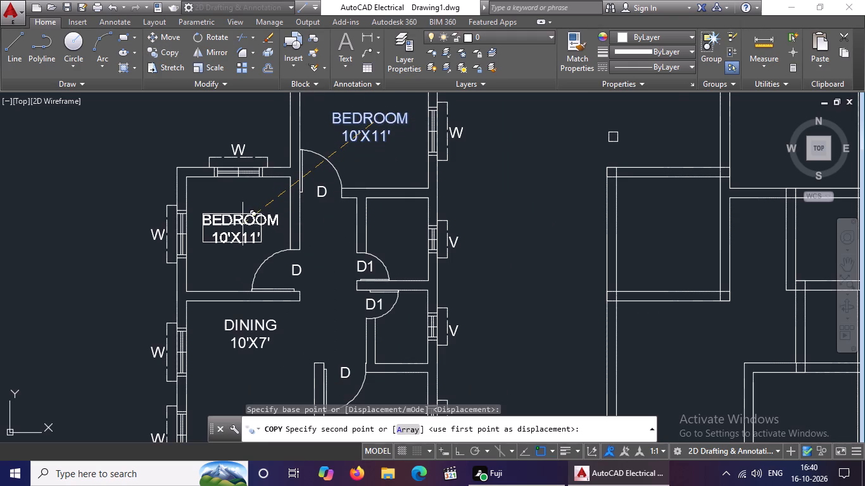
left_click(241, 223)
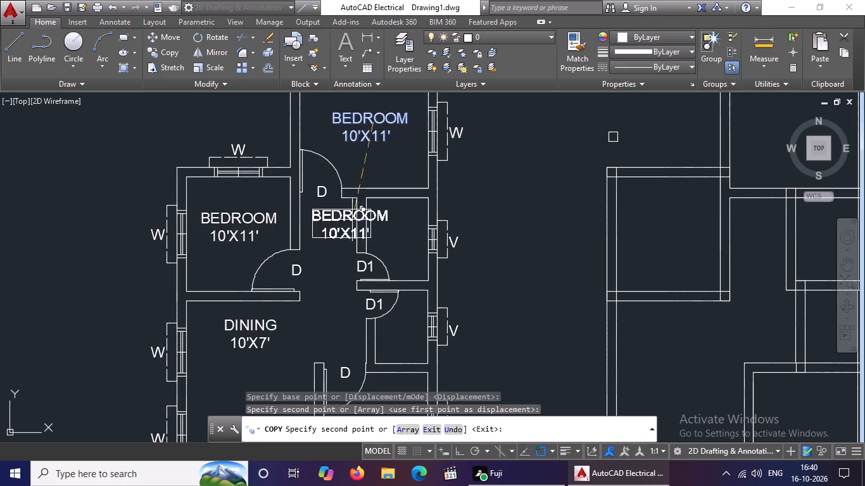
scroll(352, 220, "down", 2)
key("Escape")
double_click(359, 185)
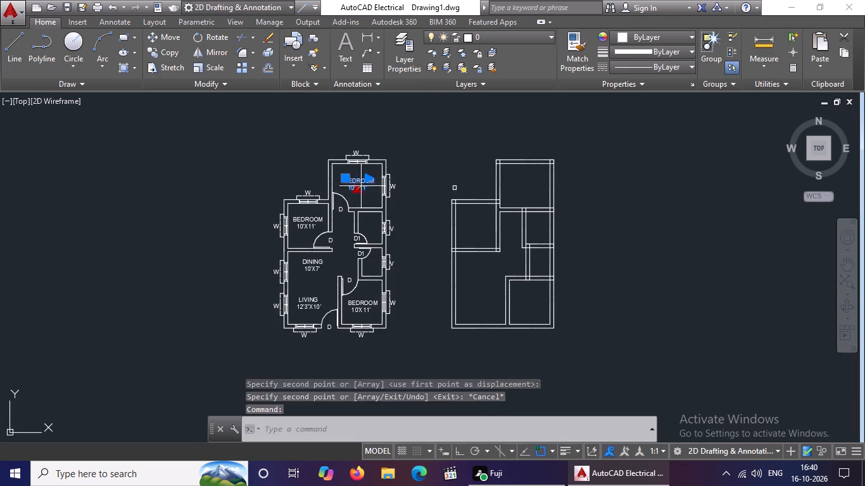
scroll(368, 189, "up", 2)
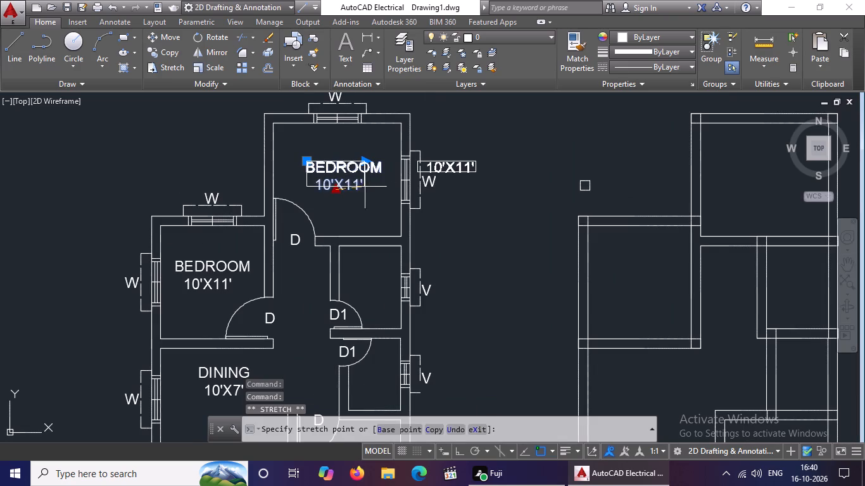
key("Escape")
Replace the whole text of the BEDROOM 10'X11' label in the uppermost room with MASTER BEDROOM.
double_click(363, 186)
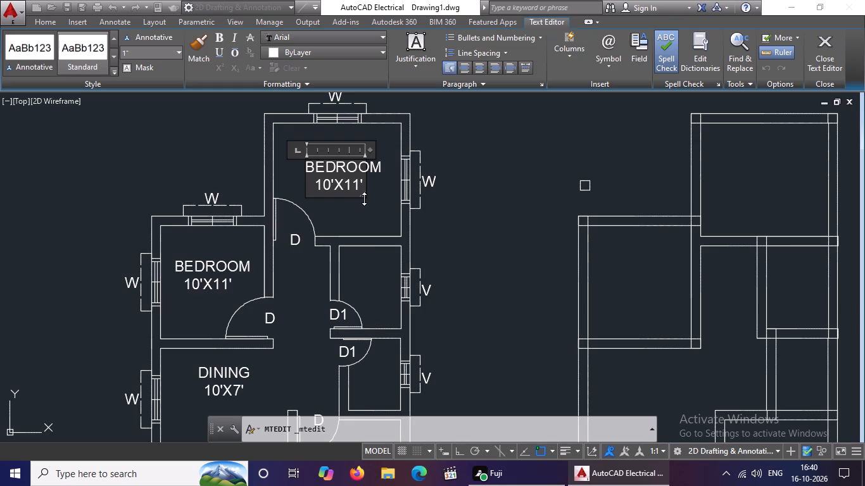
key("Delete")
key("Delete")
key("Delete")
key("Delete")
key("Delete")
key("Delete")
key("Delete")
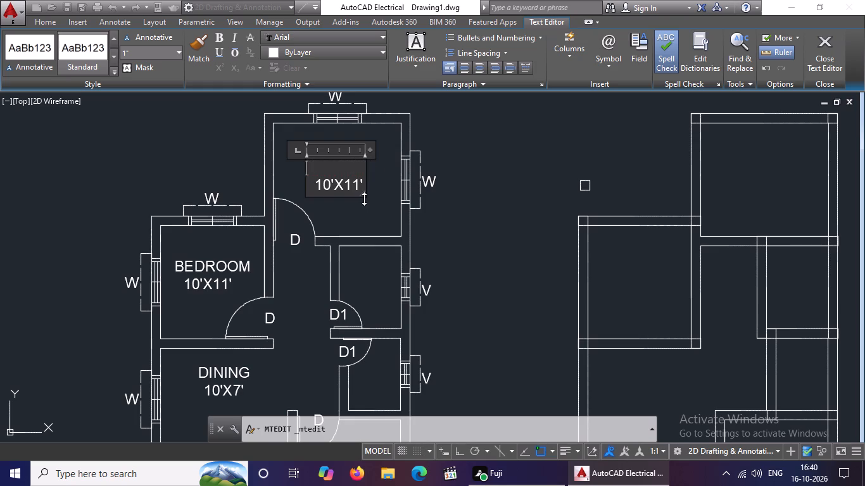
key("Delete")
key("Delete")
key("Delete")
key("Delete")
key("Delete")
key("Delete")
key("Delete")
key("Delete")
key("Delete")
key("Delete")
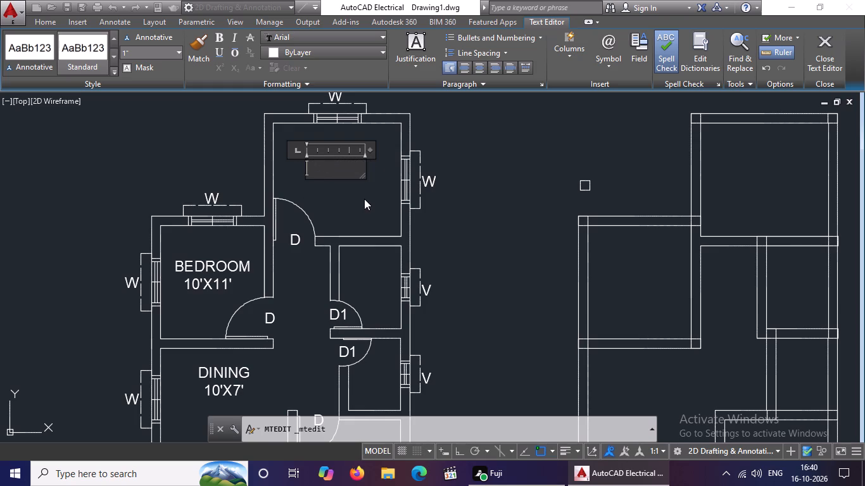
key("Delete")
key("Delete")
key("Delete")
type("MASTER")
key("space")
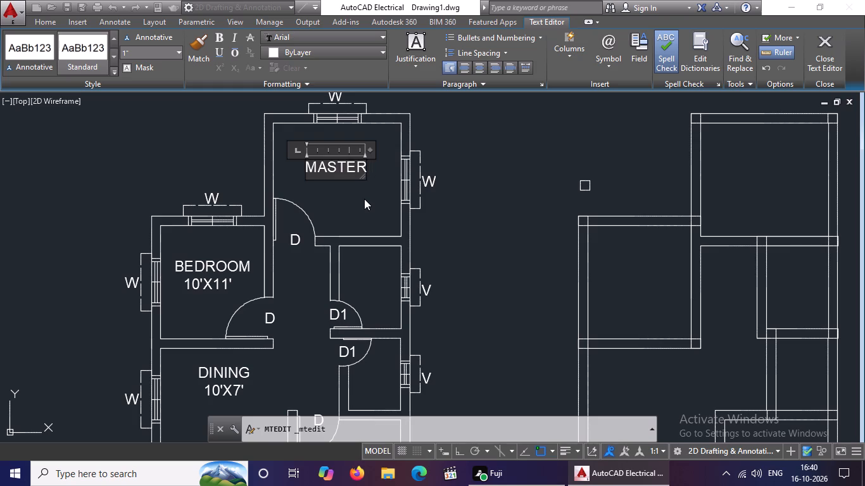
type("BEDROOM")
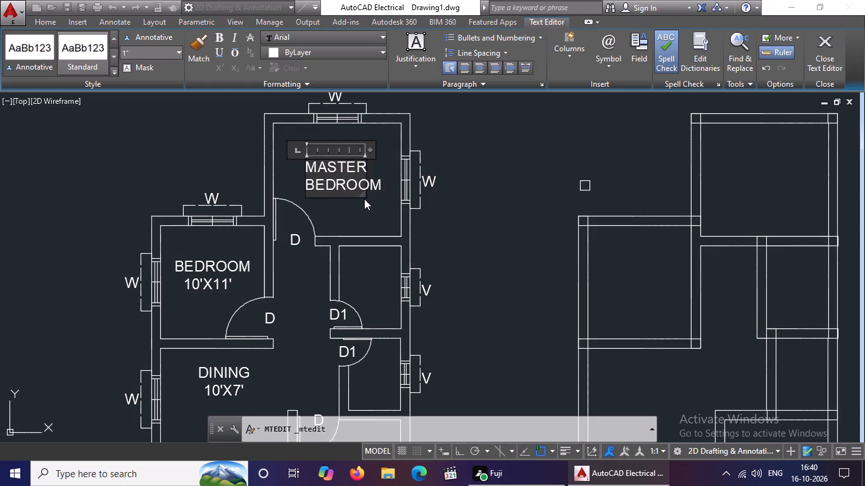
Add a line 12'X11' below MASTER BEDROOM, indented with one leading space, and finish the text.
key("Return")
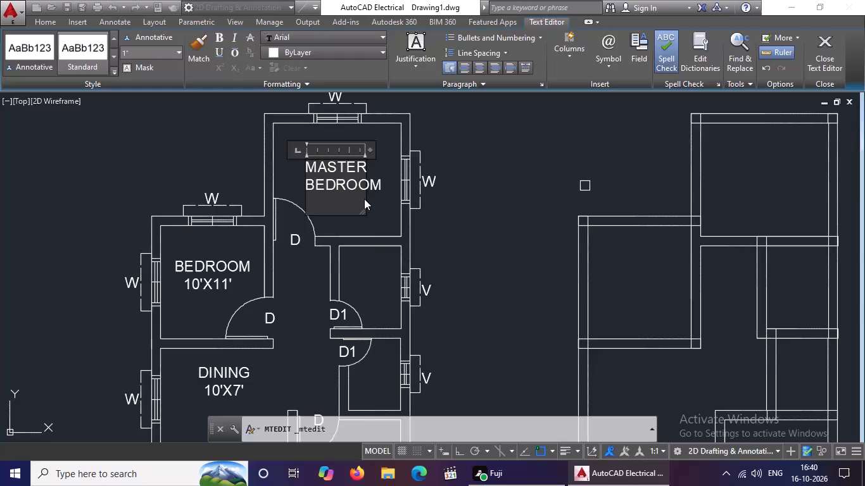
type("12")
key("apostrophe")
type("X11'")
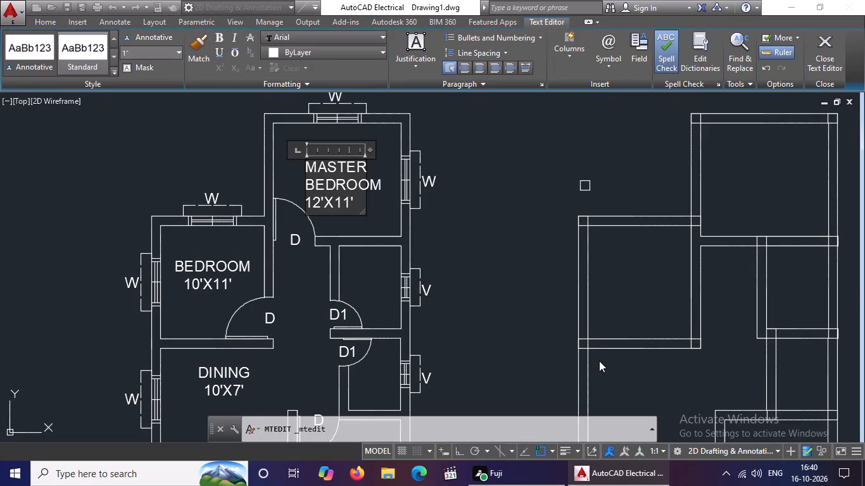
key("Left")
key("Left")
key("Left")
key("Left")
key("Left")
key("Left")
key("Left")
key("space")
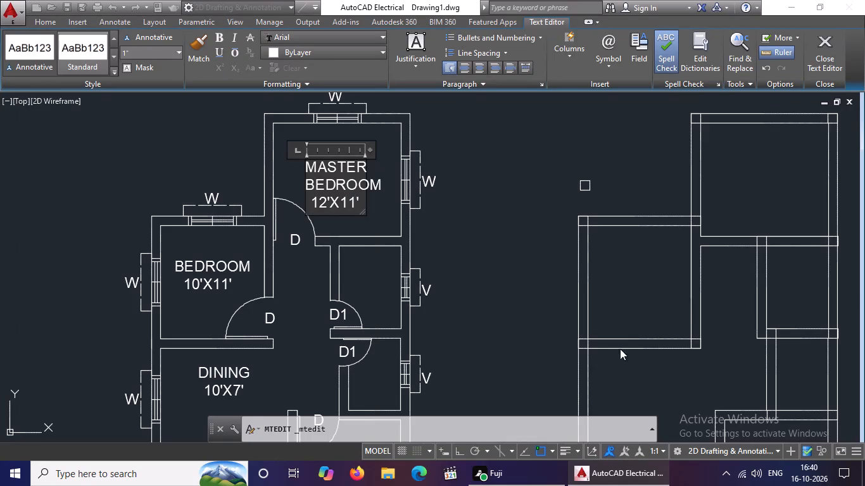
left_click(375, 209)
Copy the DINING 10'X7' label once into the small room directly below the master bedroom.
scroll(400, 208, "down", 1)
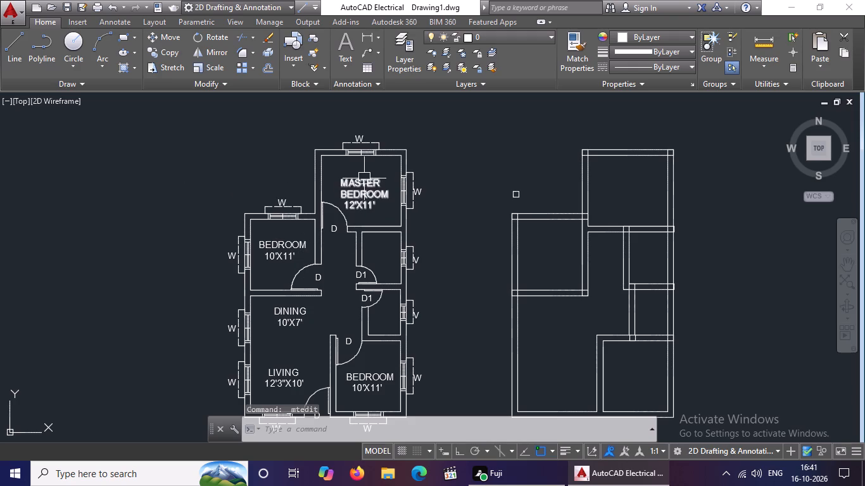
left_click(286, 318)
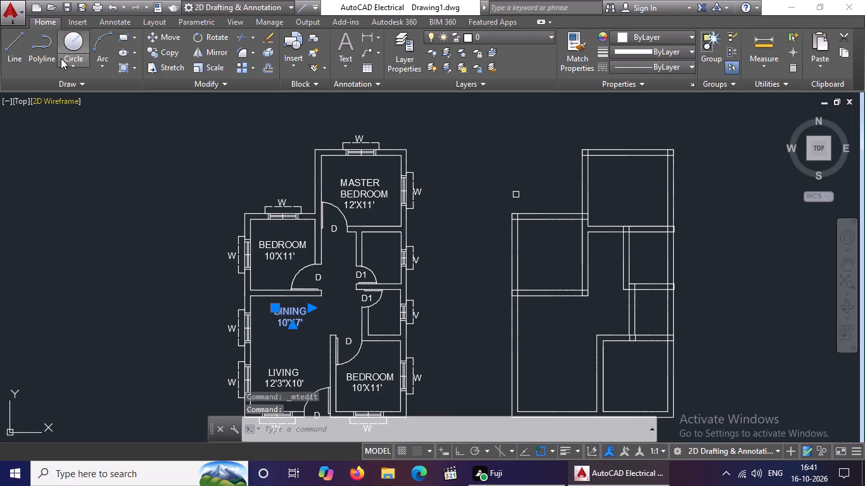
left_click(165, 52)
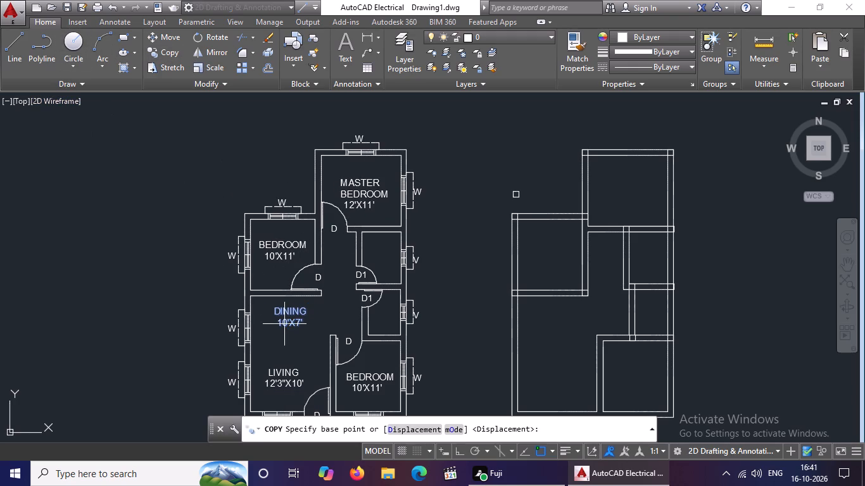
left_click(288, 317)
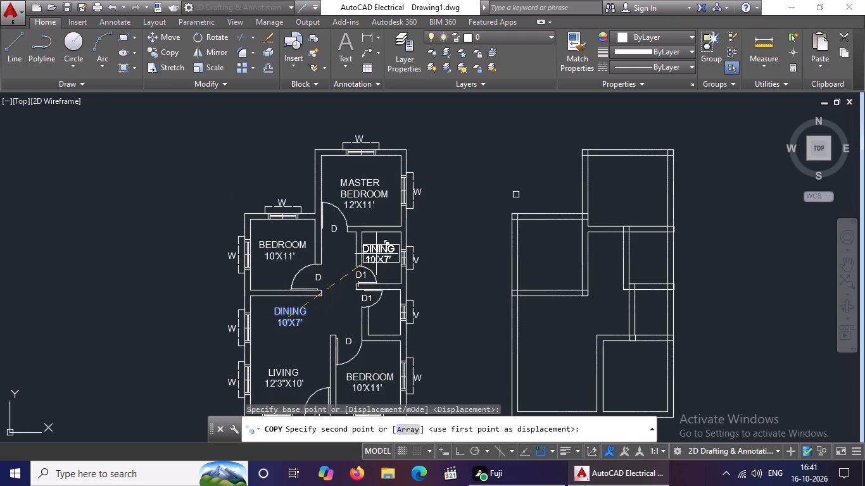
scroll(378, 252, "up", 1)
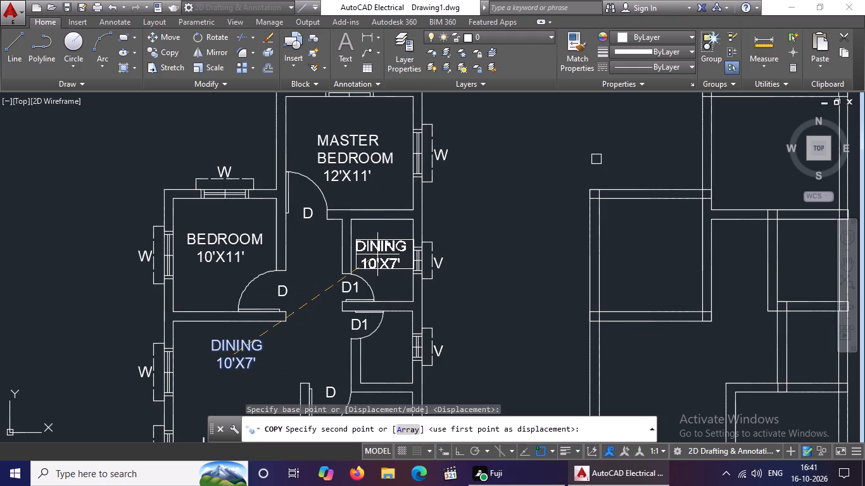
left_click(377, 254)
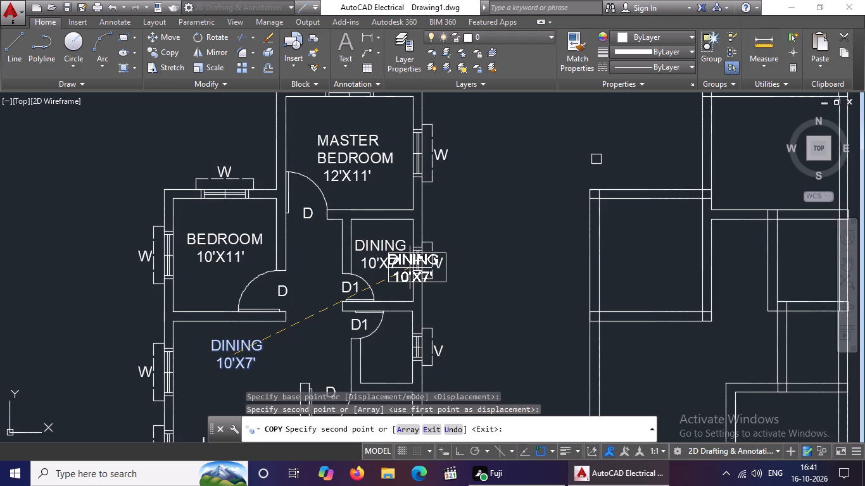
key("Escape")
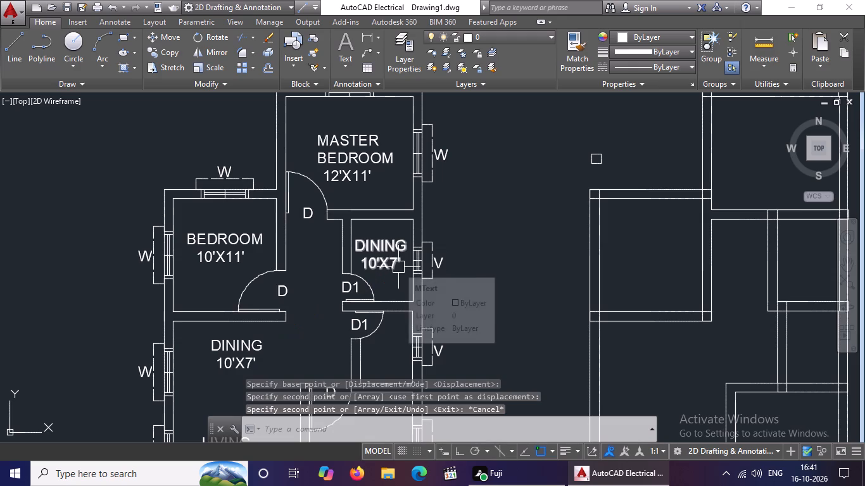
Replace the whole text of the copied DINING label in the small room below the master bedroom with BATH.
double_click(398, 267)
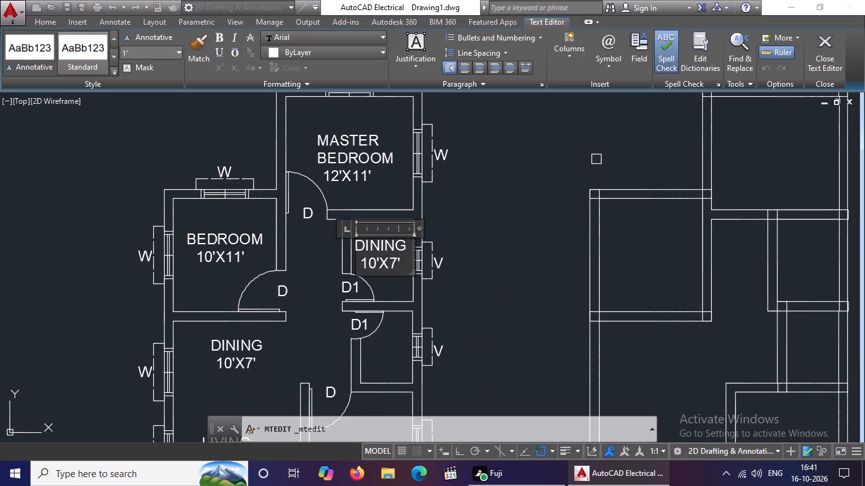
left_click(410, 268)
key("BackSpace")
key("BackSpace")
key("BackSpace")
key("BackSpace")
key("BackSpace")
key("BackSpace")
key("BackSpace")
key("BackSpace")
key("BackSpace")
key("BackSpace")
key("BackSpace")
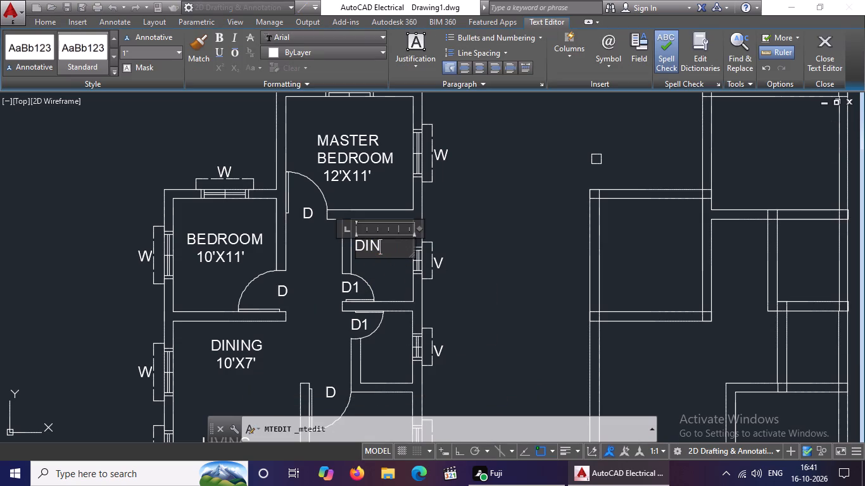
key("BackSpace")
key("BackSpace")
key("BackSpace")
key("BackSpace")
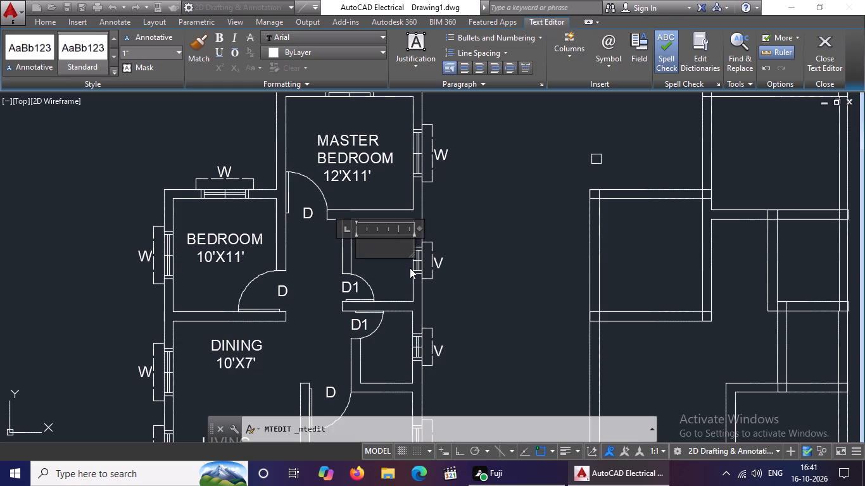
type("BATH")
Add a line 6'X8' below BATH without any indent and finish the text.
key("Return")
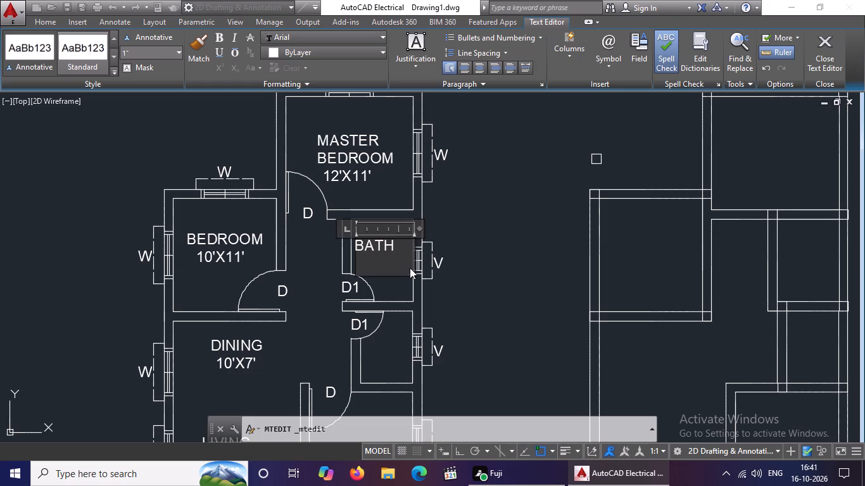
key("6")
key("apostrophe")
key("x")
type("8'")
key("Left")
key("Left")
key("Left")
key("Left")
key("Left")
key("space")
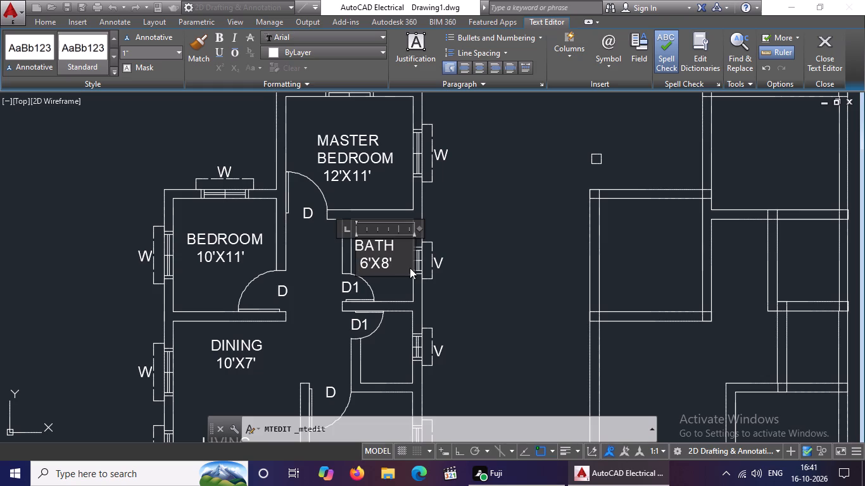
key("BackSpace")
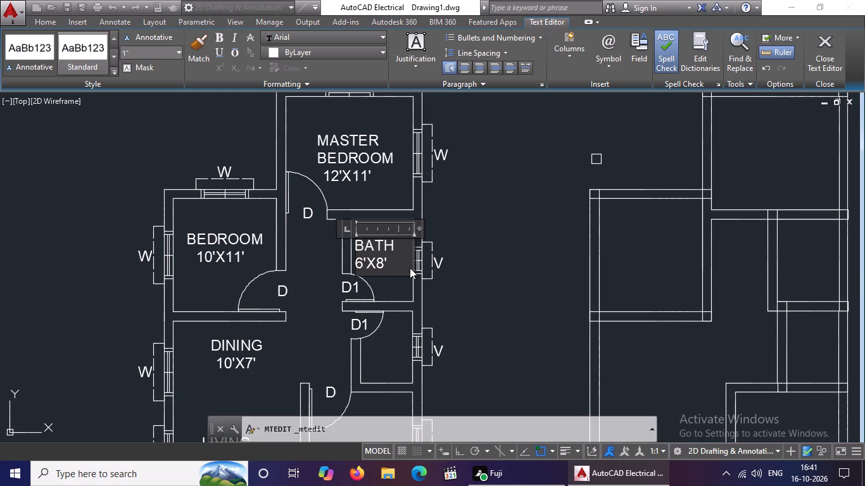
left_click(327, 315)
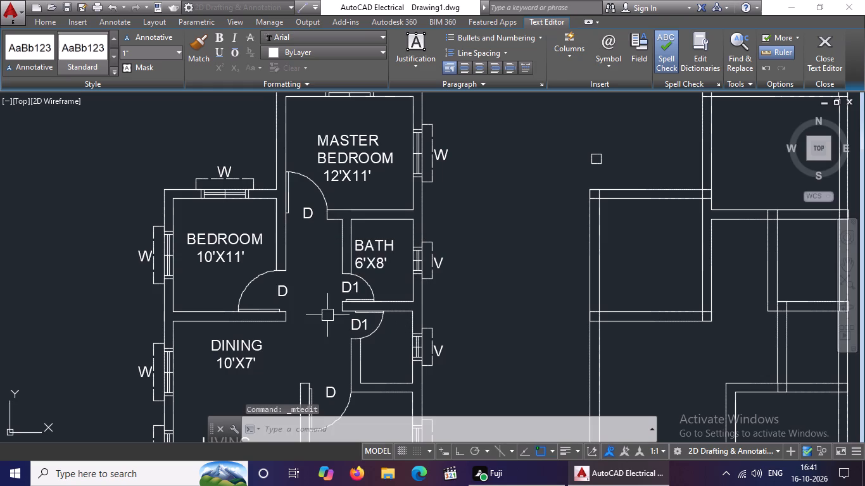
Copy the BATH 6'X8' label once into the small room directly below the bath.
left_click(372, 256)
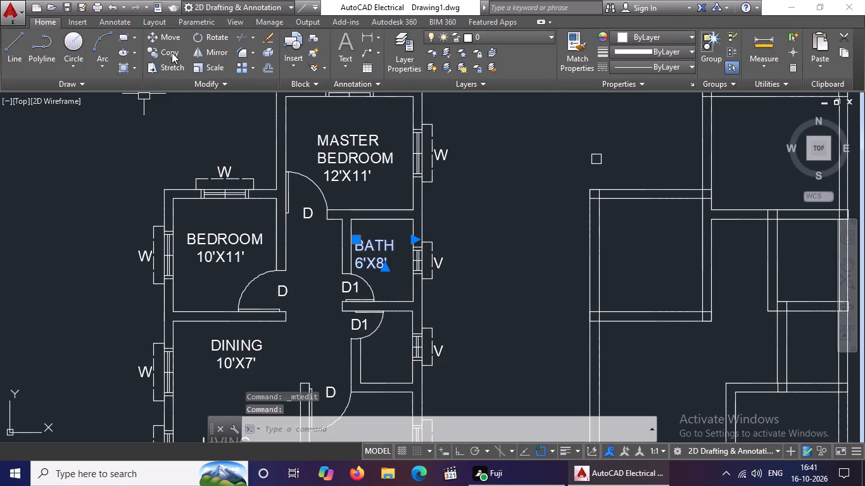
left_click(172, 53)
left_click(366, 256)
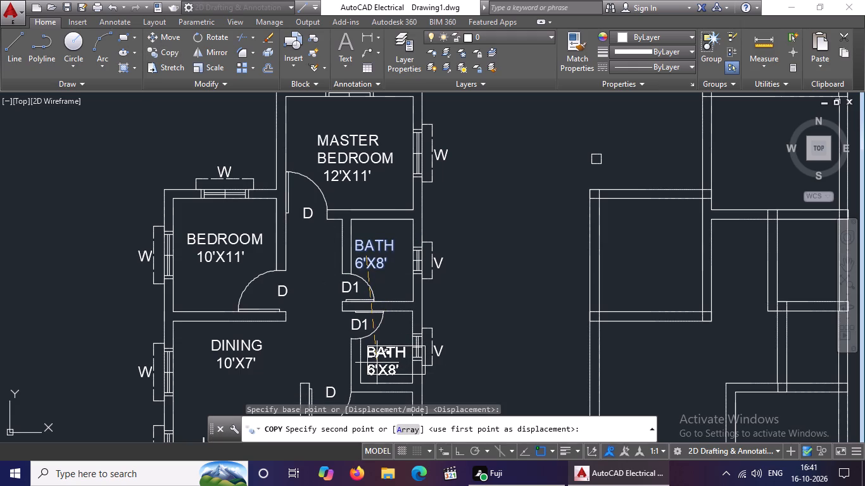
left_click(374, 361)
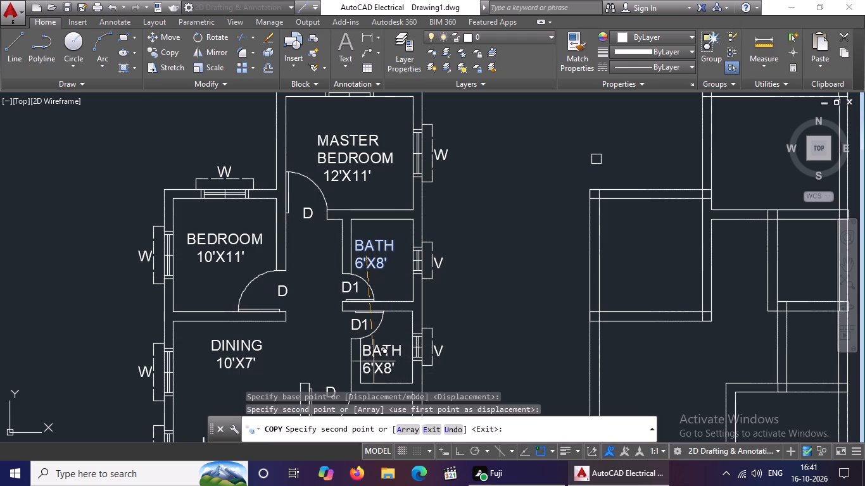
key("Escape")
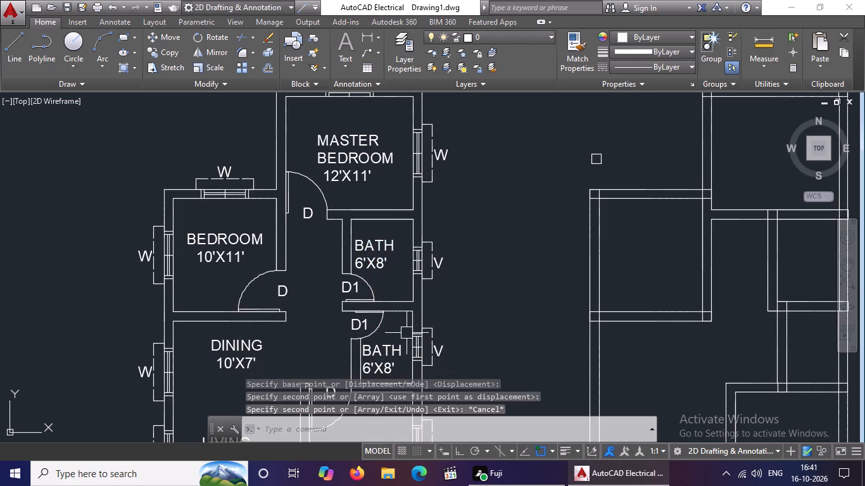
Replace the whole text of the copied BATH 6'X8' label in the lower small room with TOILET.
scroll(405, 344, "down", 2)
scroll(409, 370, "up", 1)
middle_click_drag(409, 370, 407, 362)
scroll(405, 347, "up", 1)
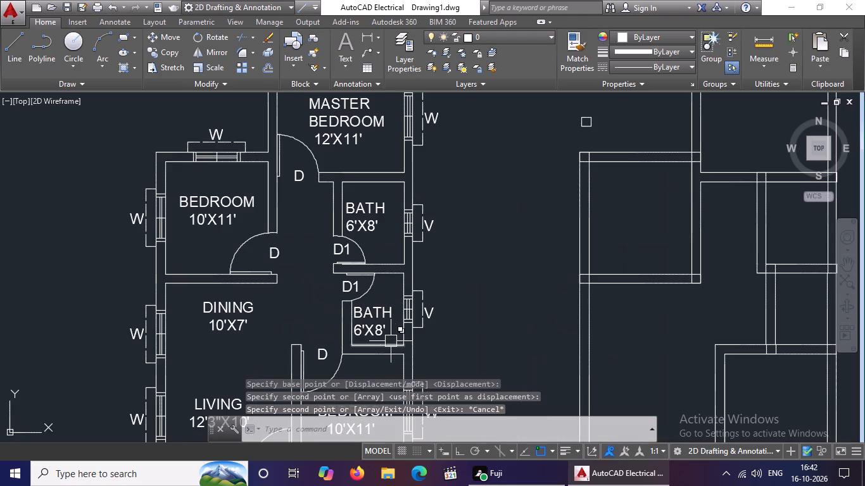
double_click(385, 321)
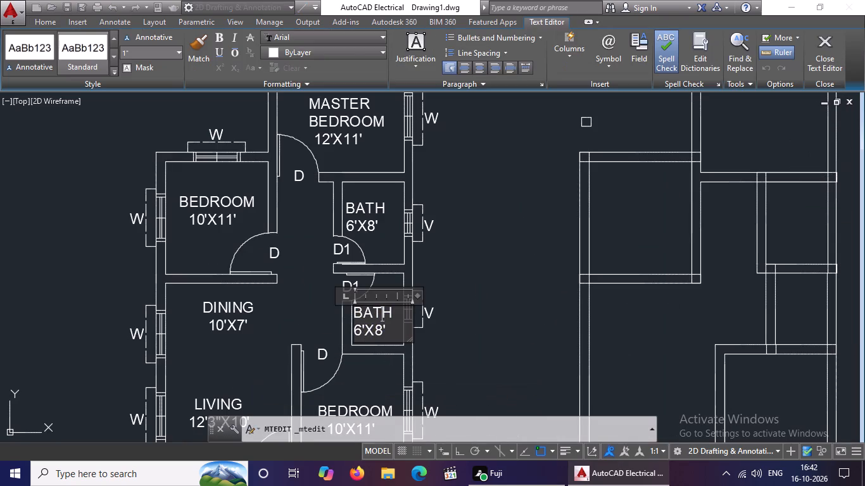
key("Down")
key("Right")
key("BackSpace")
key("BackSpace")
key("BackSpace")
key("BackSpace")
key("BackSpace")
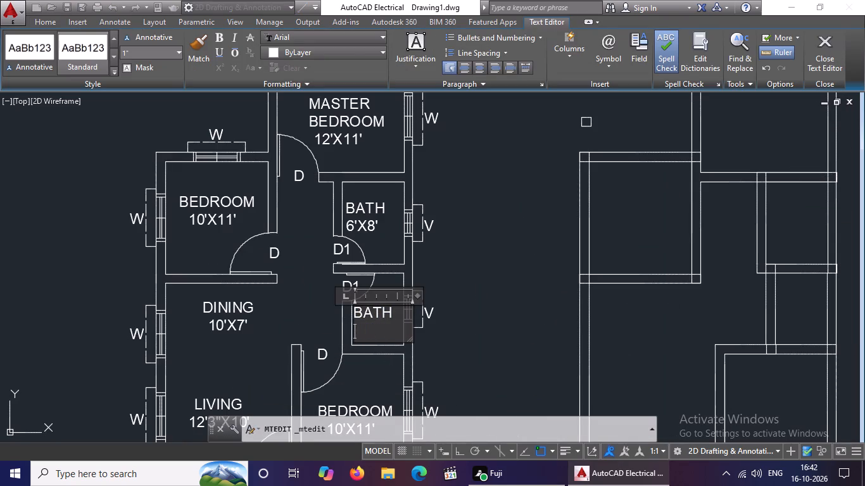
key("BackSpace")
key("BackSpace")
key("BackSpace")
key("BackSpace")
key("BackSpace")
key("BackSpace")
key("BackSpace")
key("BackSpace")
key("BackSpace")
key("BackSpace")
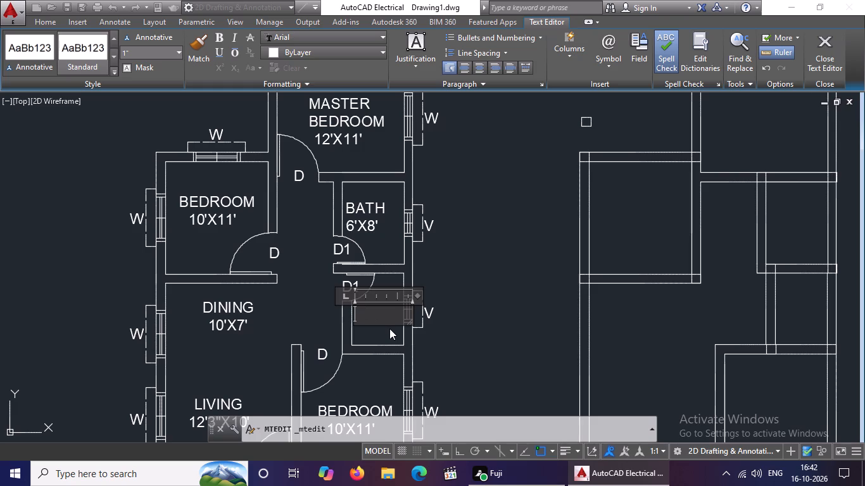
type("TOILET")
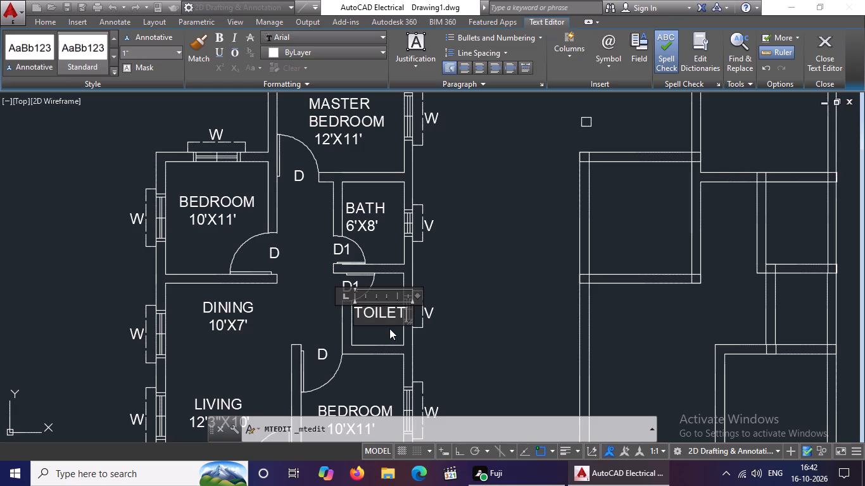
Add a line 8'X7' below TOILET, indent it by two spaces and finish the text.
key("Return")
key("8")
key("apostrophe")
key("x")
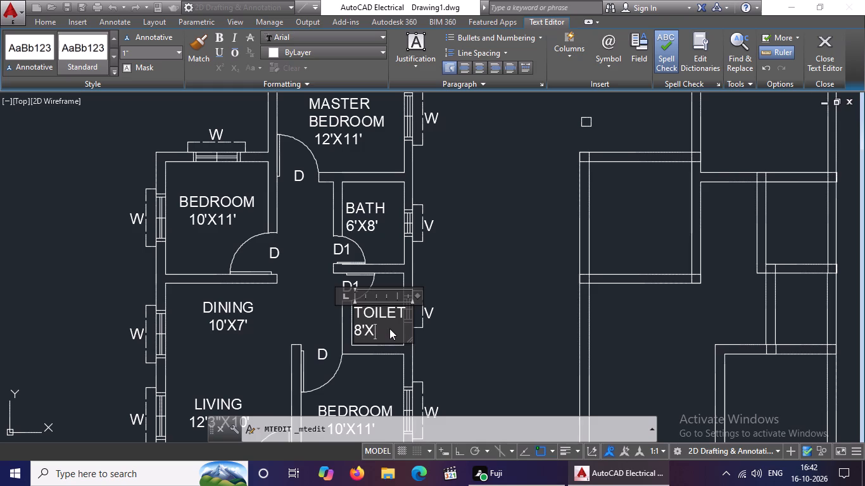
key("7")
key("apostrophe")
key("Left")
key("Left")
key("Left")
key("Left")
key("Left")
key("Left")
key("Right")
key("space")
key("space")
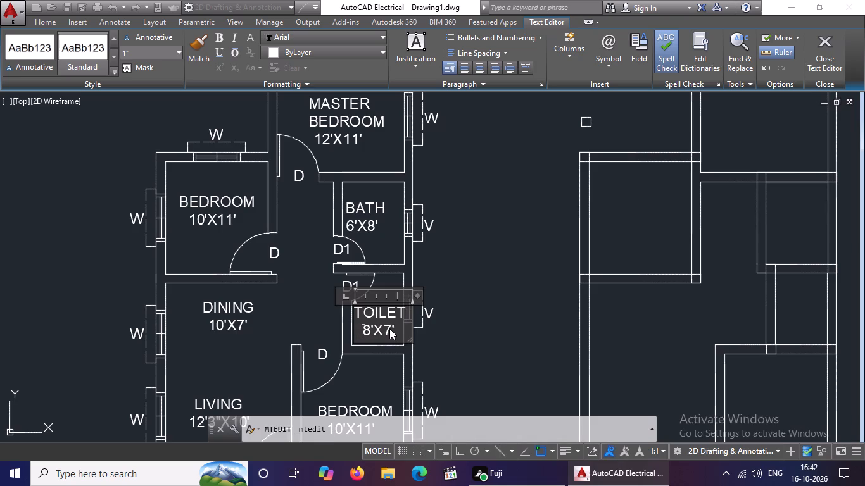
left_click(439, 343)
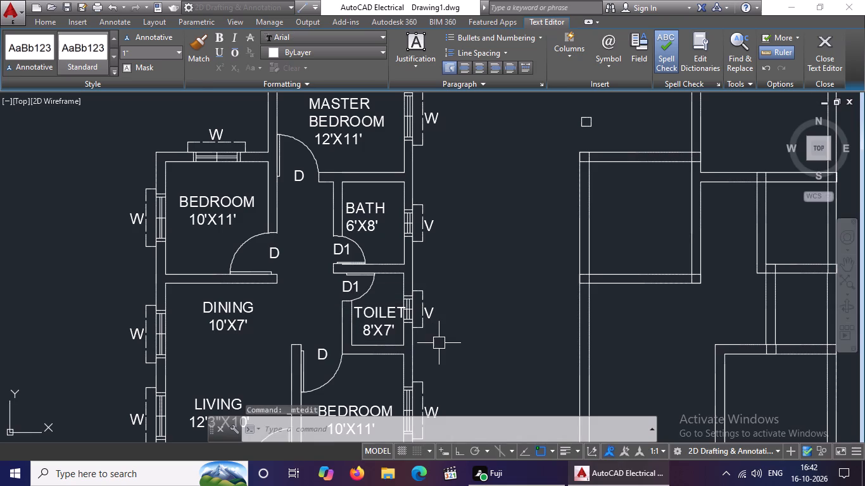
Select the TOILET 8'X7' label and open its properties.
scroll(422, 343, "down", 2)
scroll(424, 344, "up", 3)
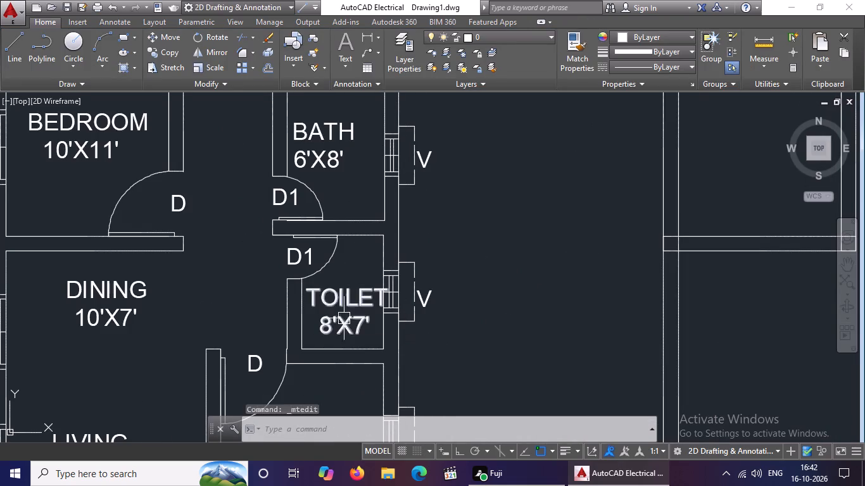
left_click(334, 318)
right_click(362, 311)
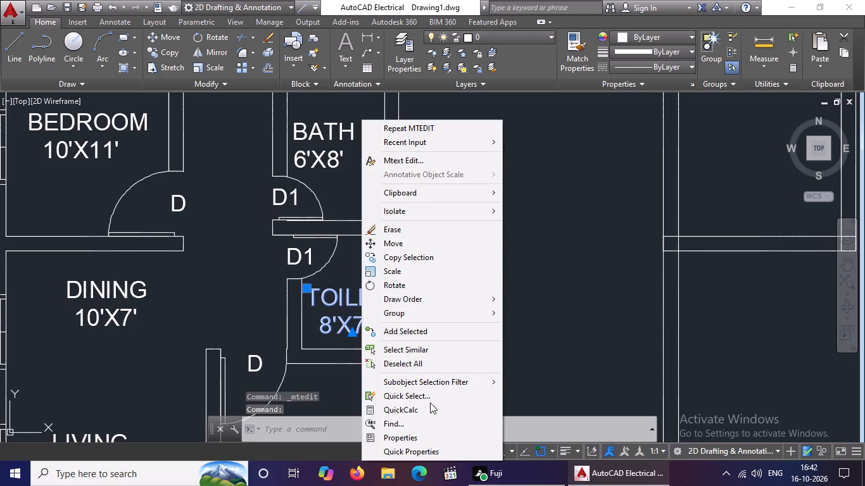
left_click(411, 439)
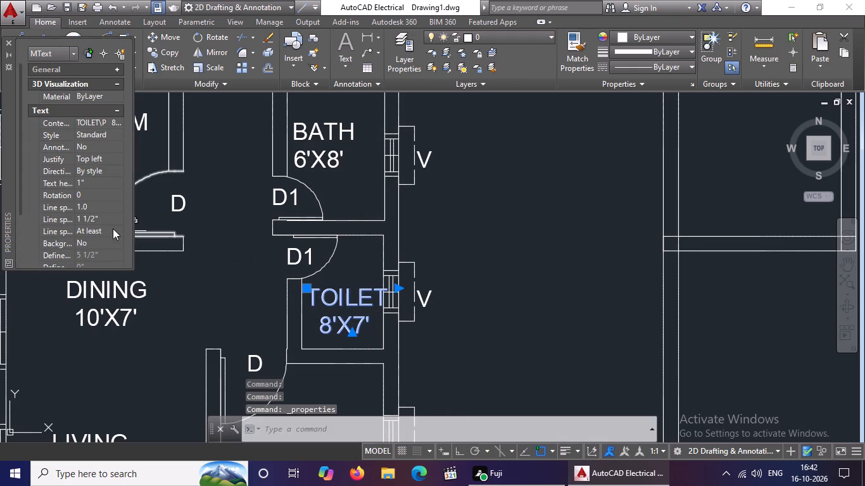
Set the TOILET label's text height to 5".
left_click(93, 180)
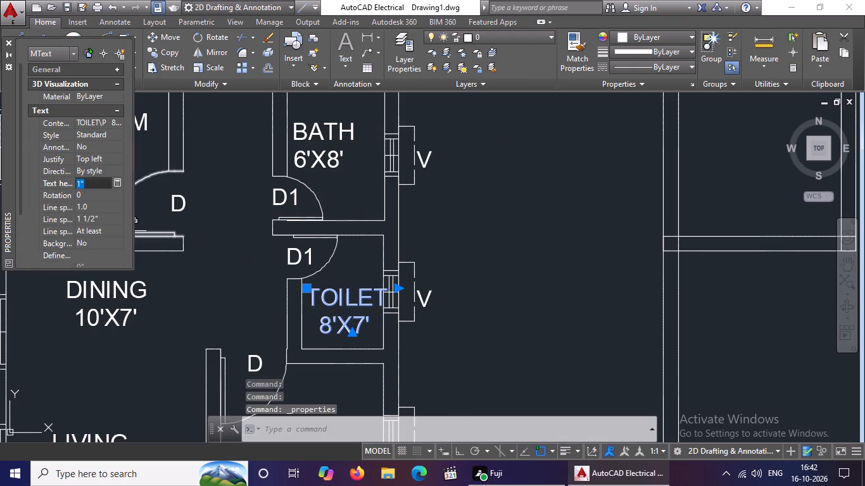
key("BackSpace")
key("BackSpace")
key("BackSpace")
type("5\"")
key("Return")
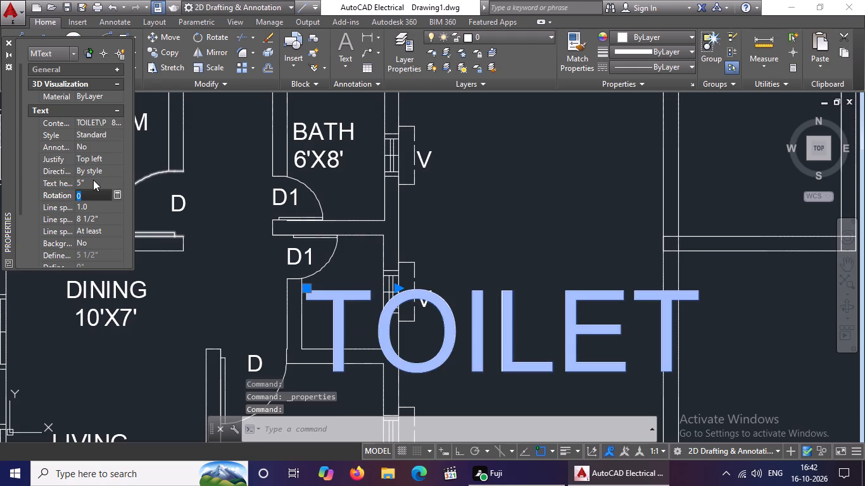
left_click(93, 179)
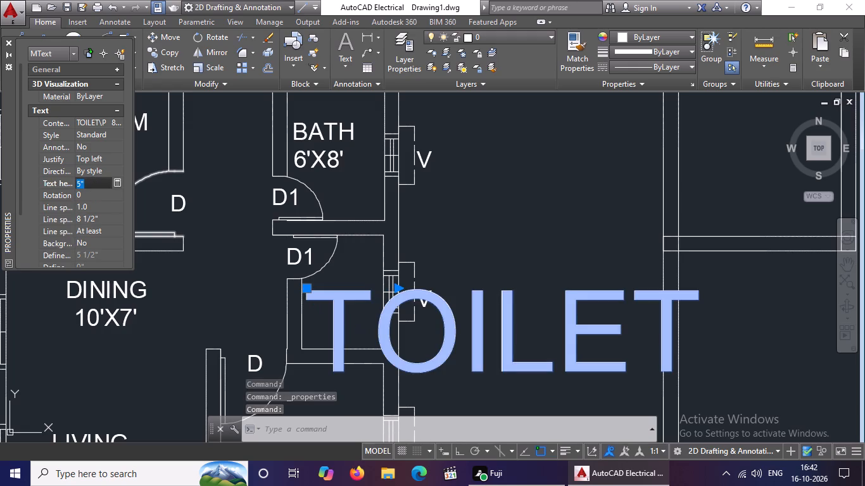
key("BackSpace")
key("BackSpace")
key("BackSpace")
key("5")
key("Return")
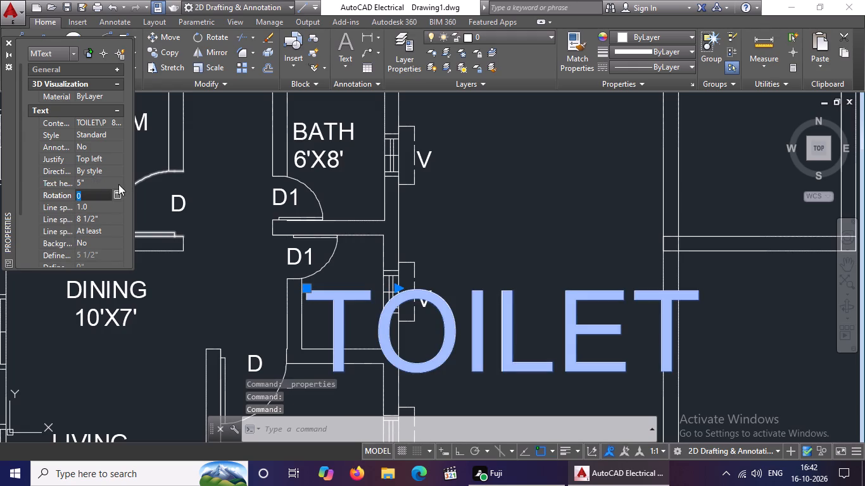
Set the TOILET label's text height to 0.5.
left_click(89, 187)
key("BackSpace")
key("BackSpace")
key("BackSpace")
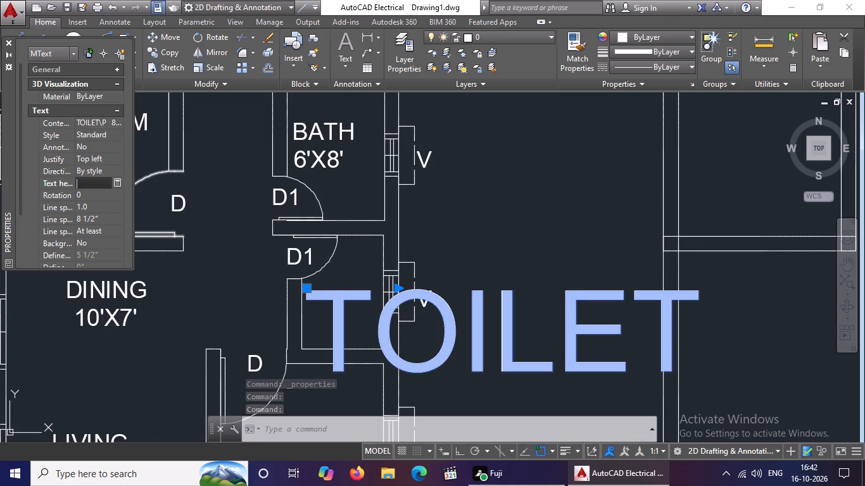
type("0.5")
key("Return")
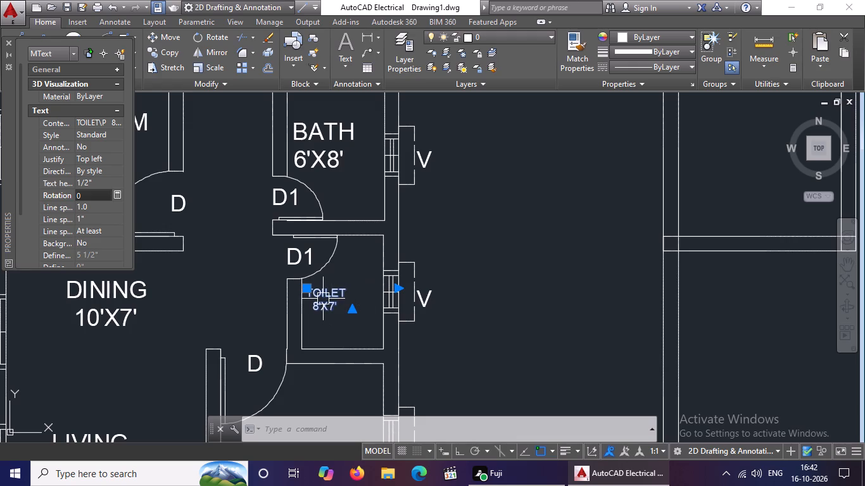
Set the text height of the BATH 6'X8' label to 0.5 and deselect it.
left_click(333, 153)
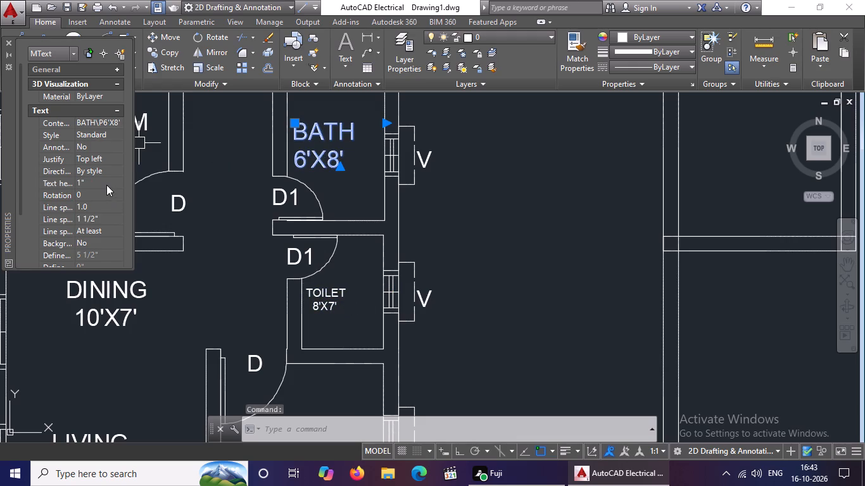
left_click(106, 184)
key("BackSpace")
key("BackSpace")
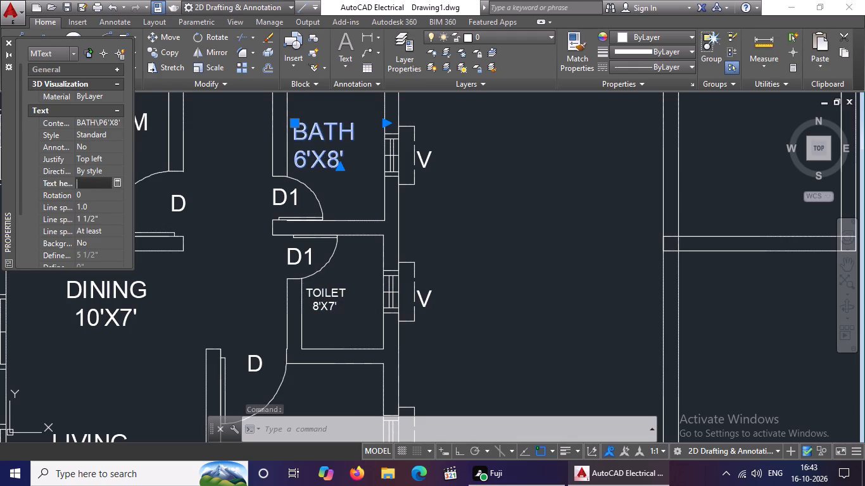
type("0.5")
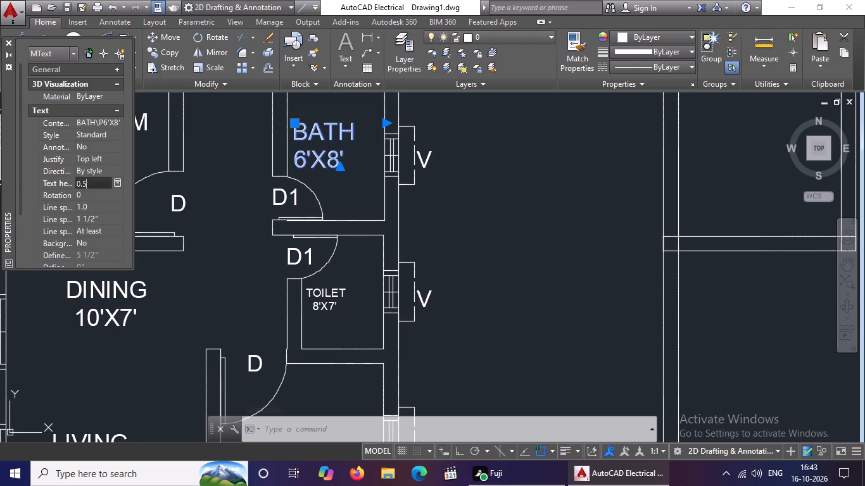
key("Return")
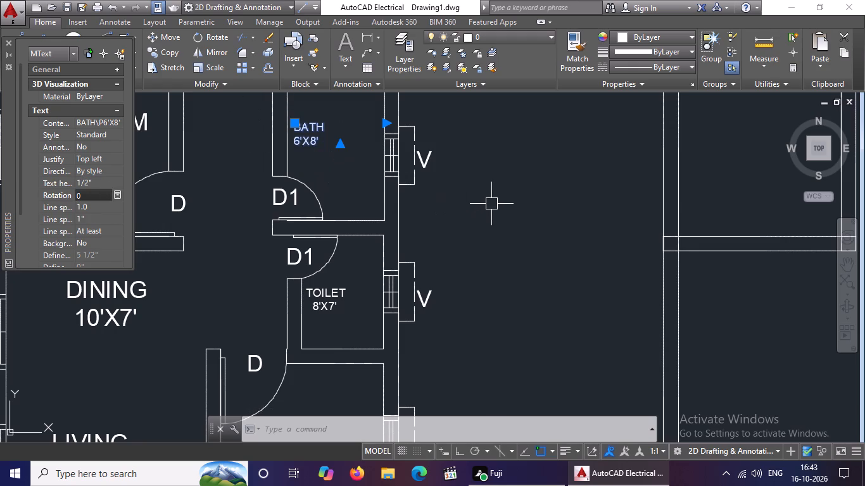
key("Escape")
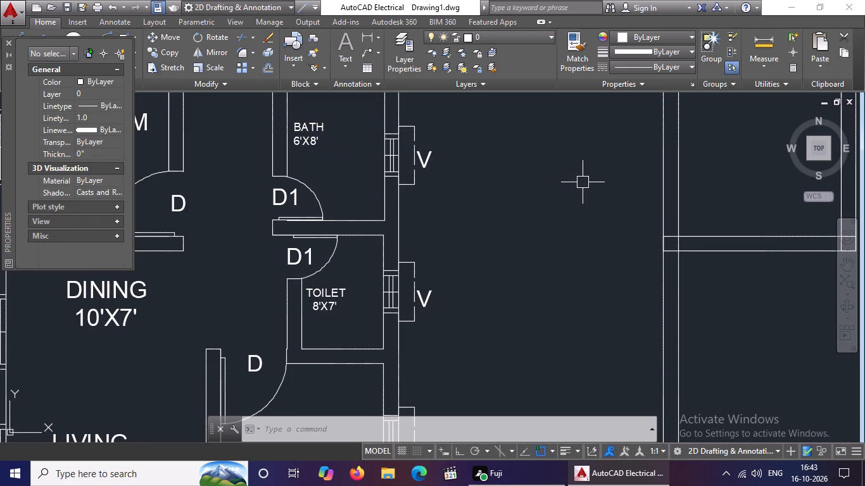
Move the TOILET 8'X7' label slightly towards the middle of its room.
left_click(328, 296)
left_click(171, 39)
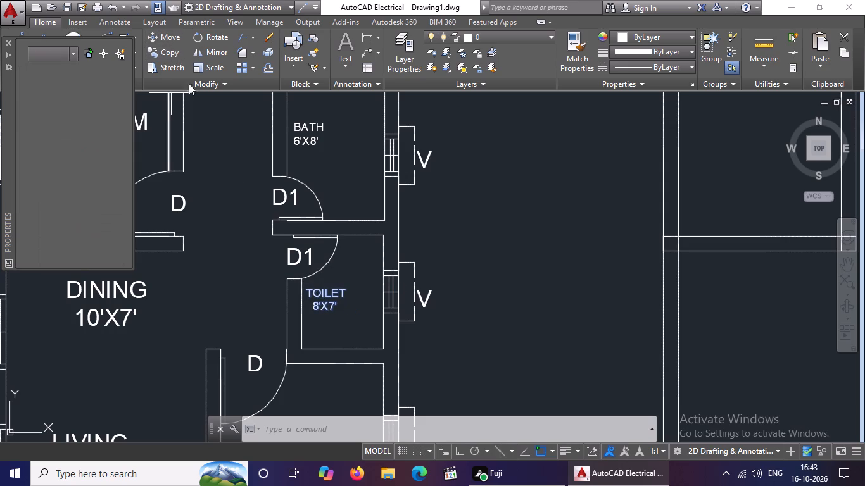
left_click(327, 300)
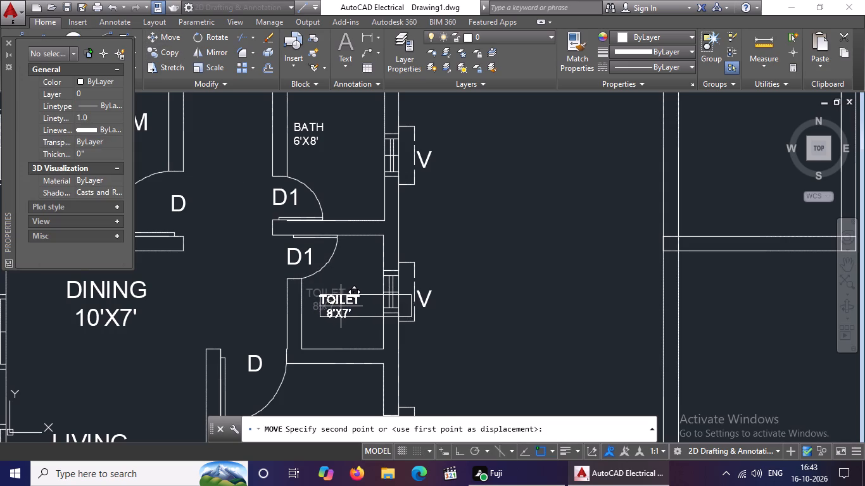
left_click(343, 303)
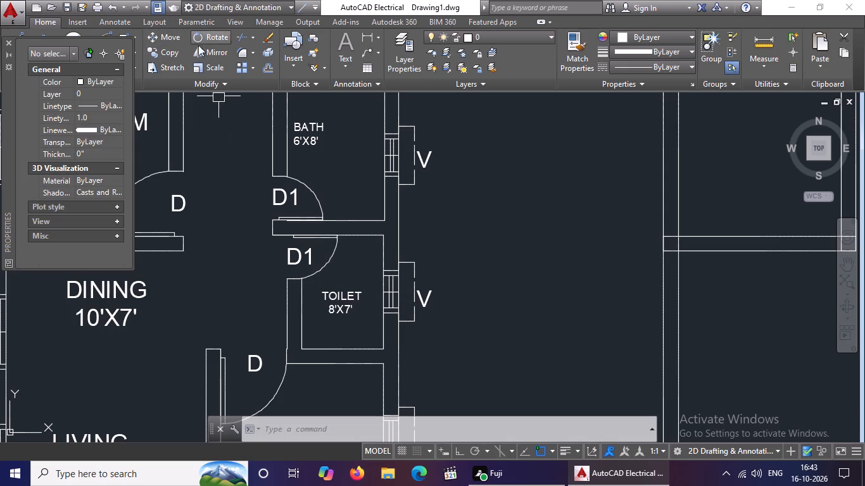
Move the BATH 6'X8' label towards the middle of its room, clear of the walls.
left_click(305, 131)
left_click(172, 34)
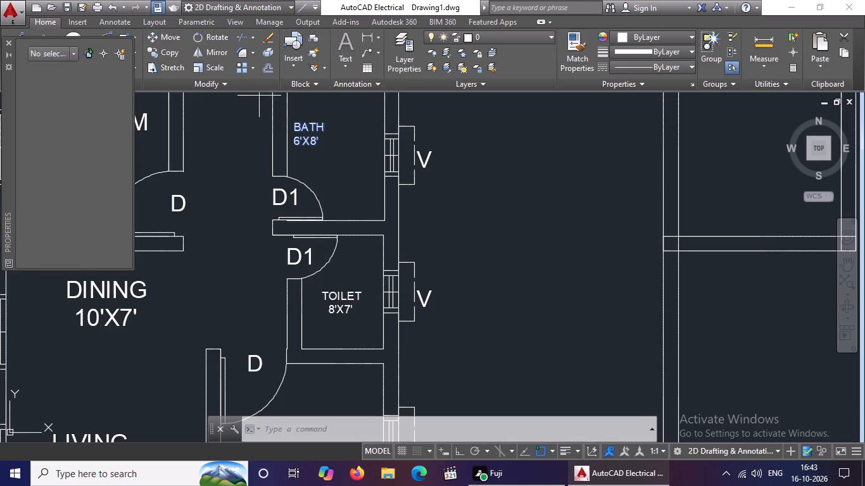
left_click(309, 134)
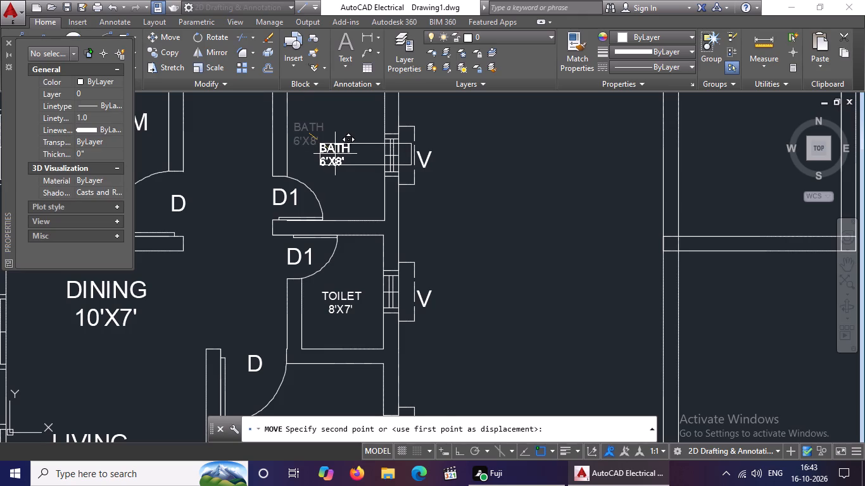
left_click(336, 154)
Set the text height of the BEDROOM 10'X11' label in the room below the toilet to 1.
scroll(341, 150, "down", 3)
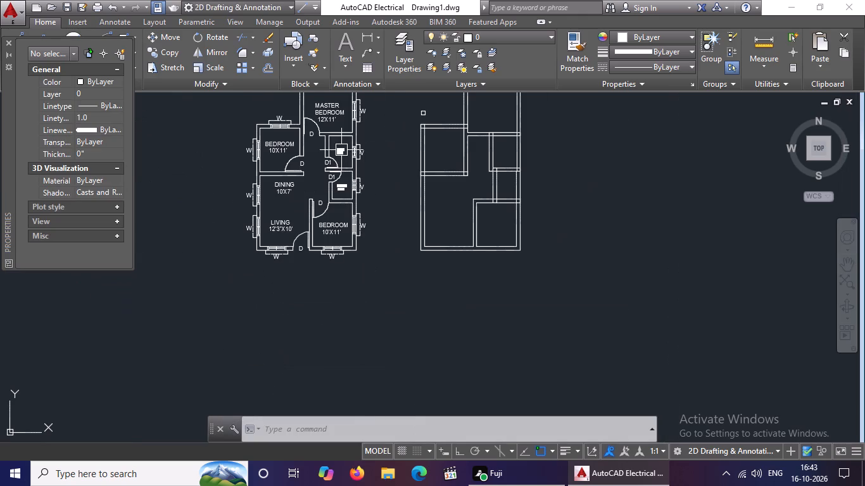
scroll(334, 228, "up", 1)
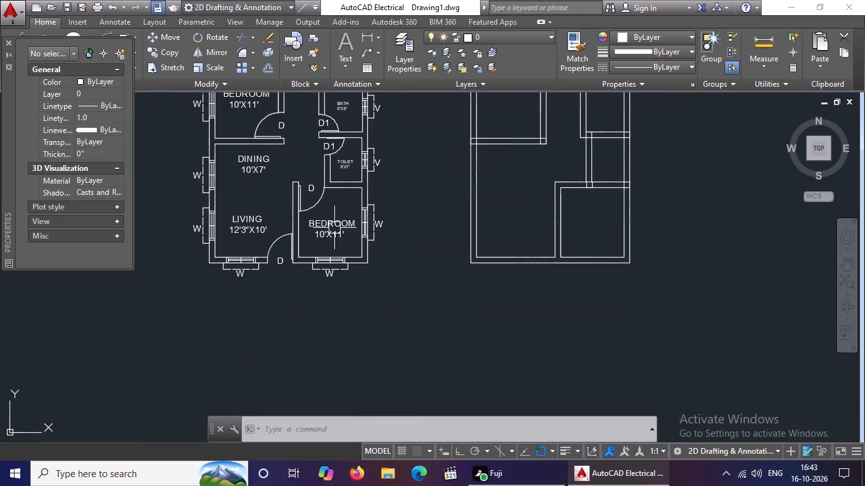
left_click(329, 232)
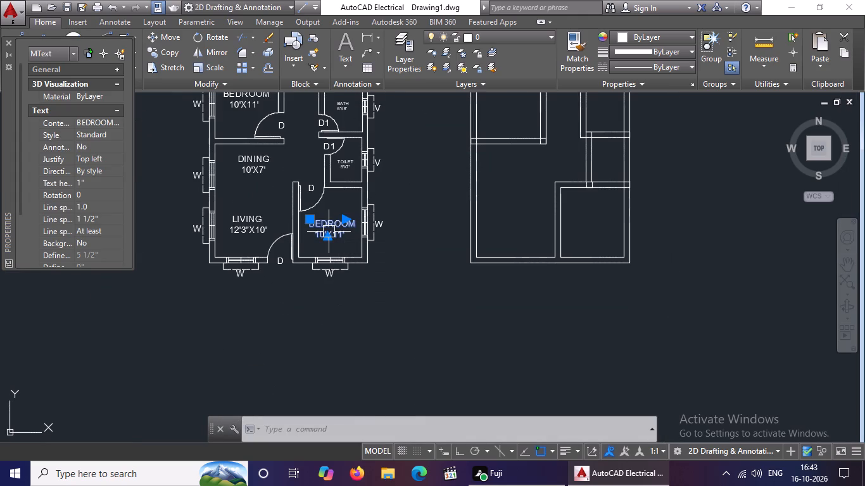
left_click(99, 182)
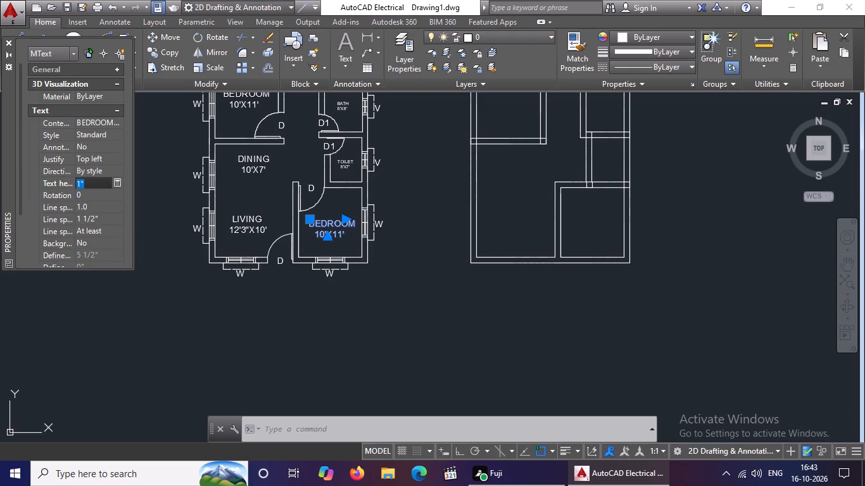
key("BackSpace")
key("BackSpace")
key("BackSpace")
key("1")
key("Return")
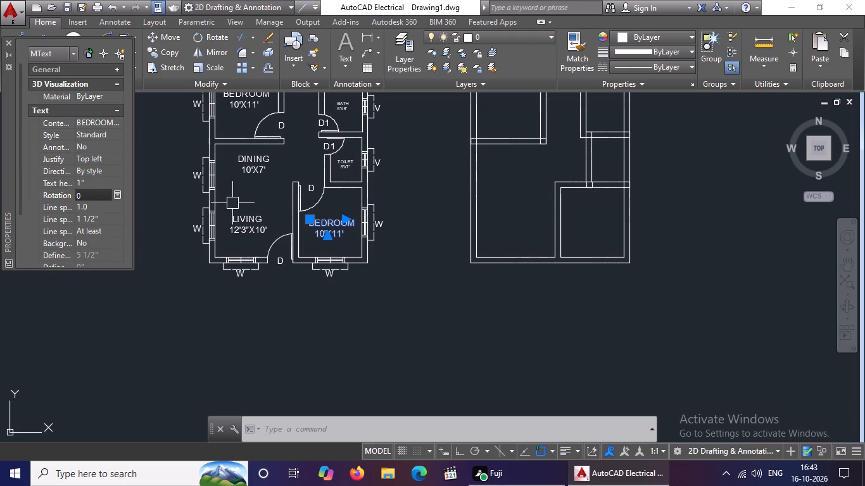
Set the text height of the LIVING 12'3"X10' label to 1.
left_click(245, 226)
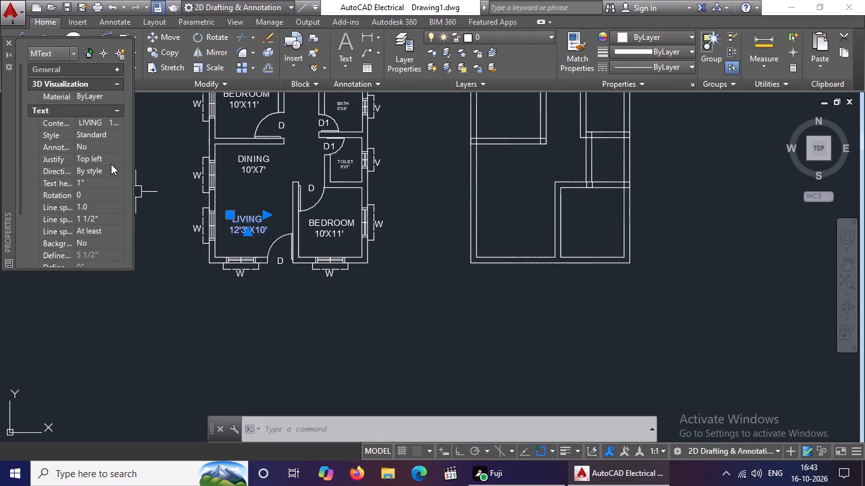
left_click(92, 181)
key("BackSpace")
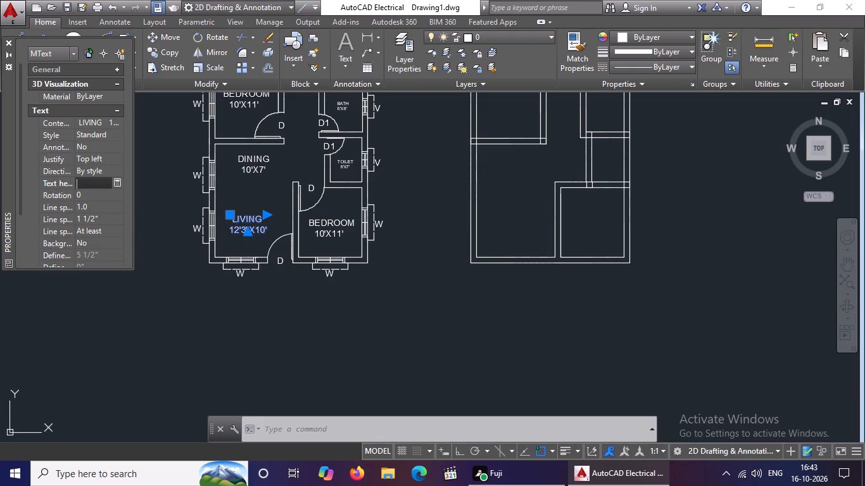
key("BackSpace")
key("BackSpace")
key("1")
key("Return")
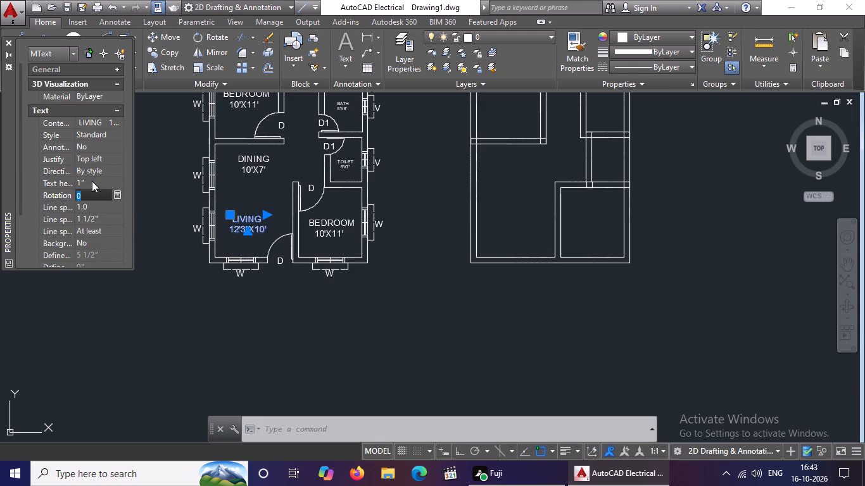
Set the text height of the DINING 10'X7' label to 1.
double_click(259, 166)
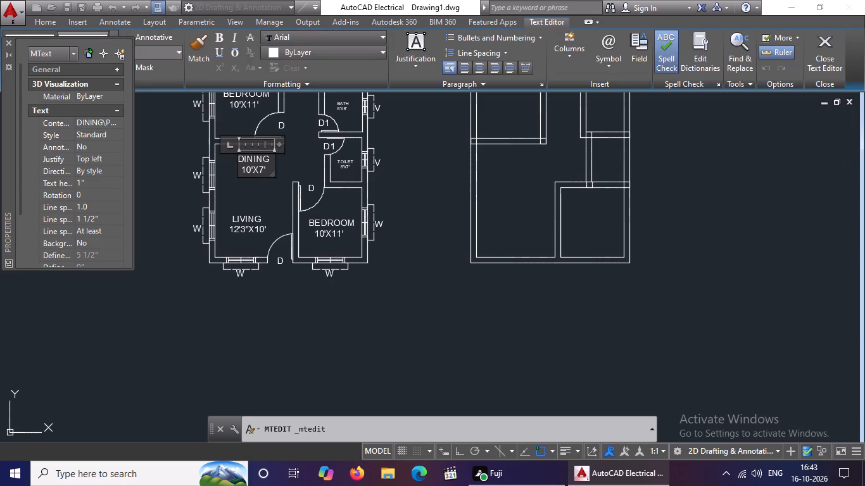
key("Escape")
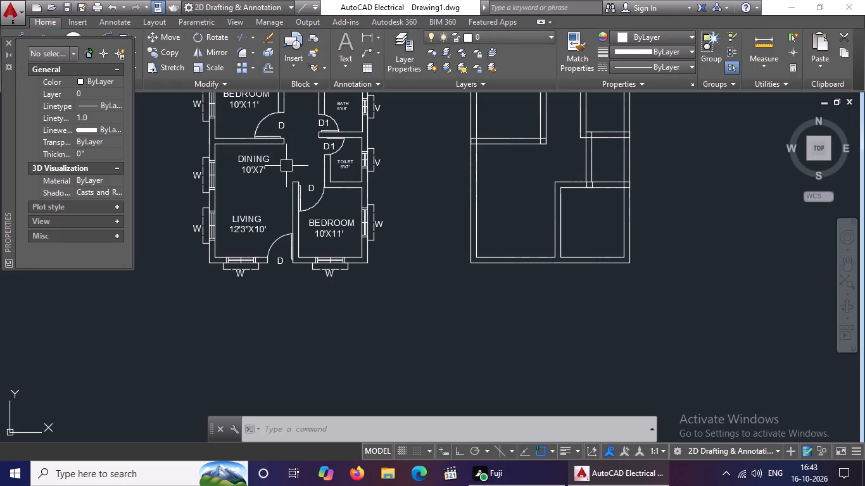
left_click(251, 164)
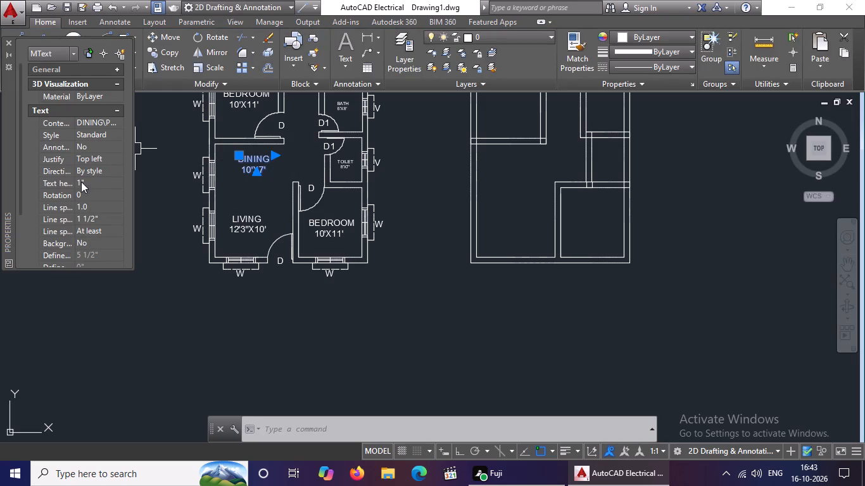
left_click(94, 184)
key("BackSpace")
key("BackSpace")
key("BackSpace")
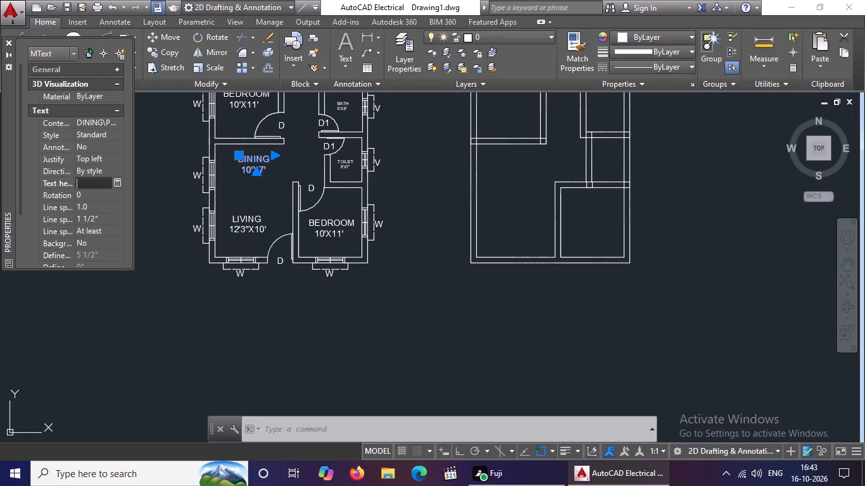
key("1")
key("Return")
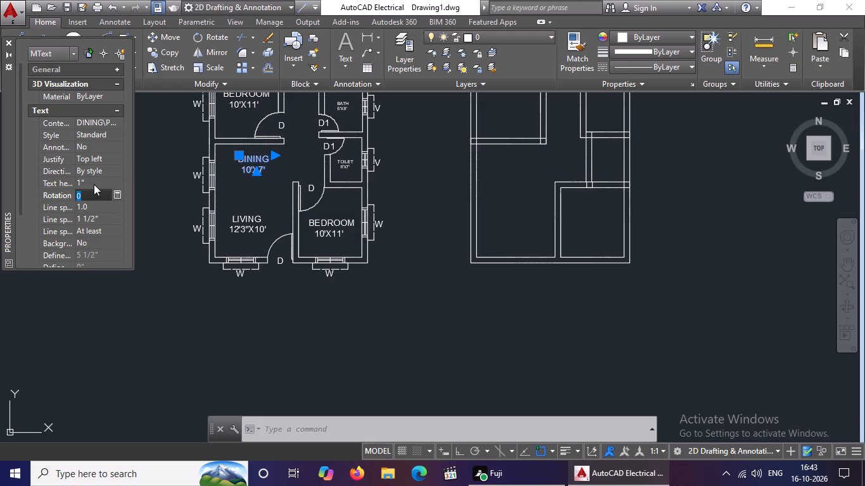
Set the text height of the BEDROOM 10'X11' label in the room above the dining area to 1.
middle_click_drag(320, 211, 320, 209)
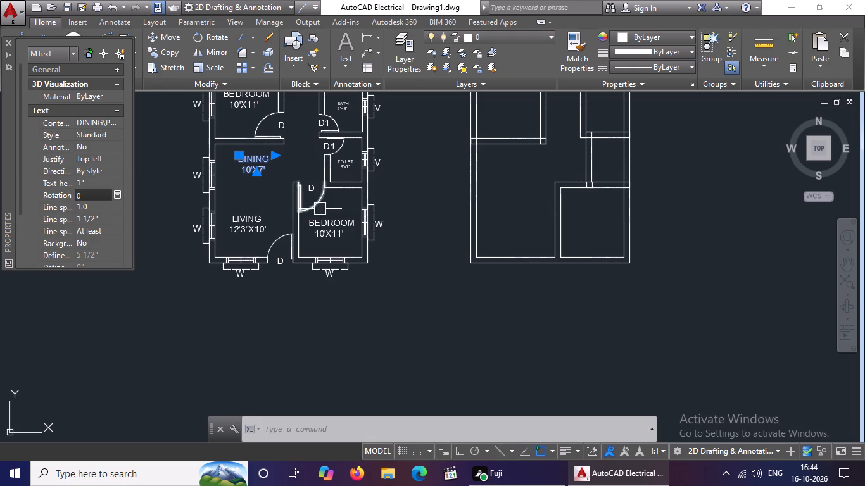
middle_click_drag(320, 209, 320, 292)
double_click(244, 180)
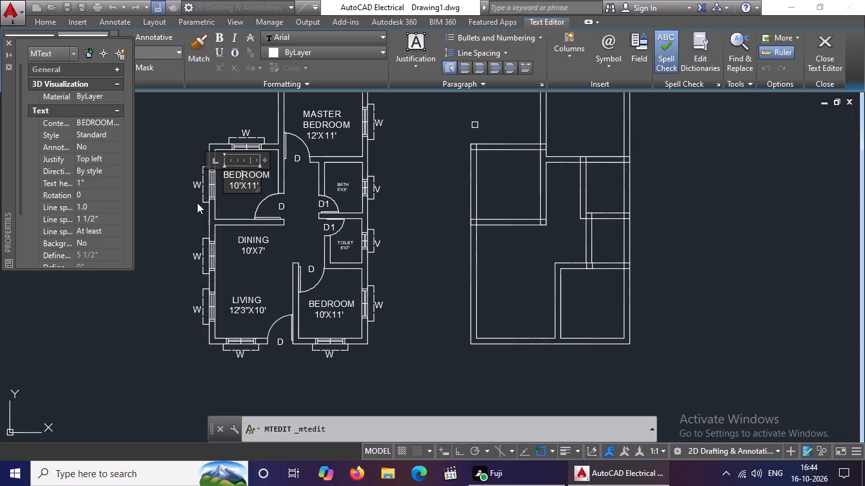
key("Escape")
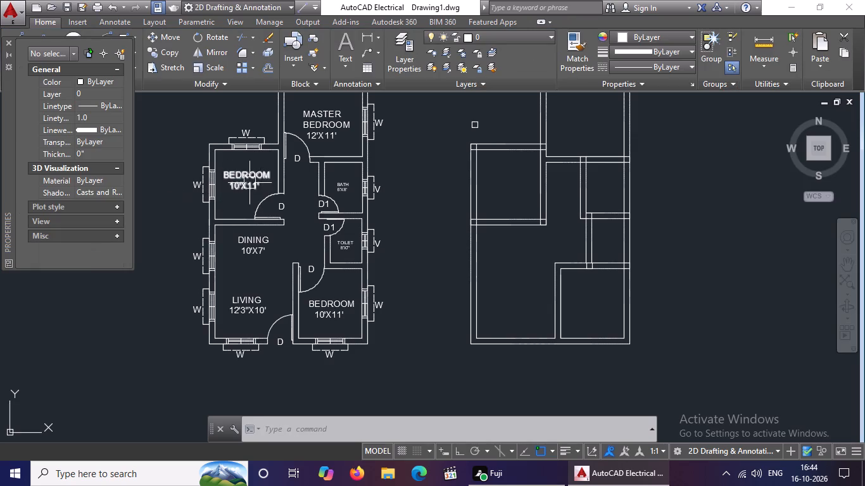
left_click(246, 182)
left_click(103, 185)
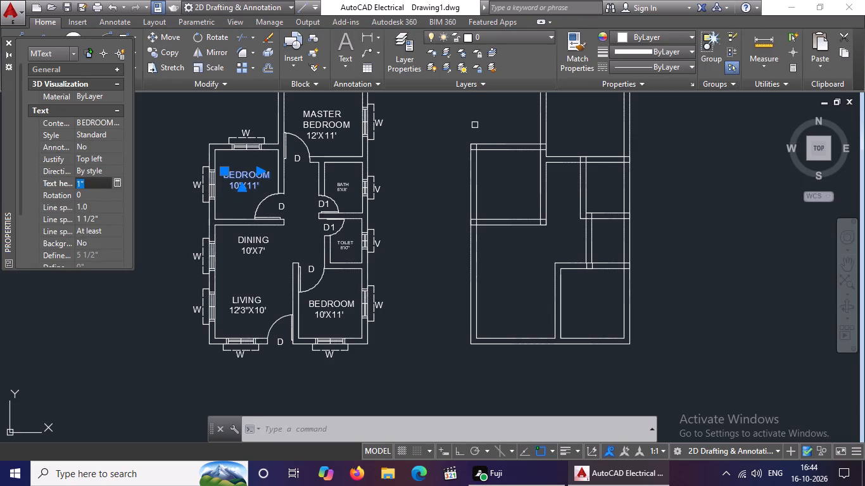
key("BackSpace")
key("BackSpace")
key("BackSpace")
key("1")
key("Return")
Set the text height of the MASTER BEDROOM 12'X11' label to 1 and deselect it.
double_click(331, 118)
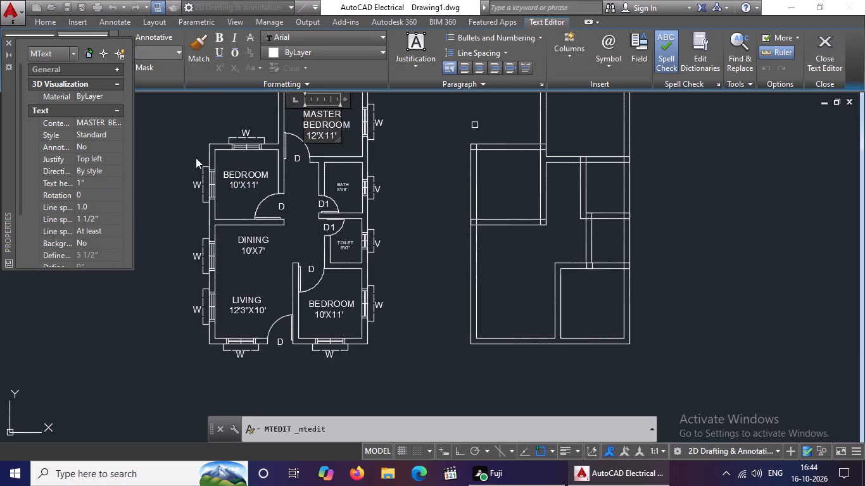
key("Escape")
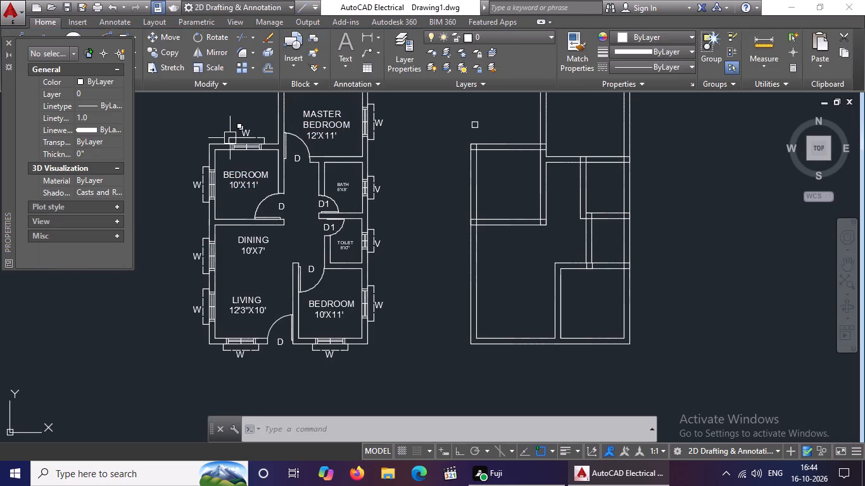
left_click(327, 134)
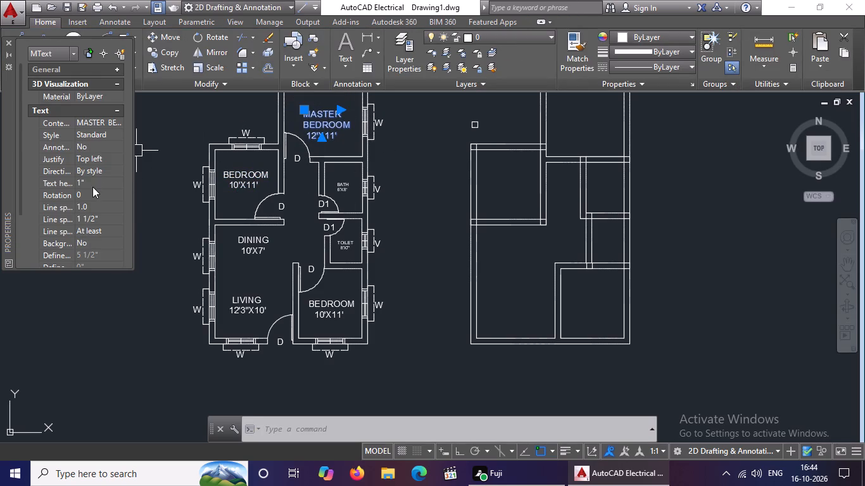
left_click(92, 187)
key("BackSpace")
key("BackSpace")
key("BackSpace")
key("BackSpace")
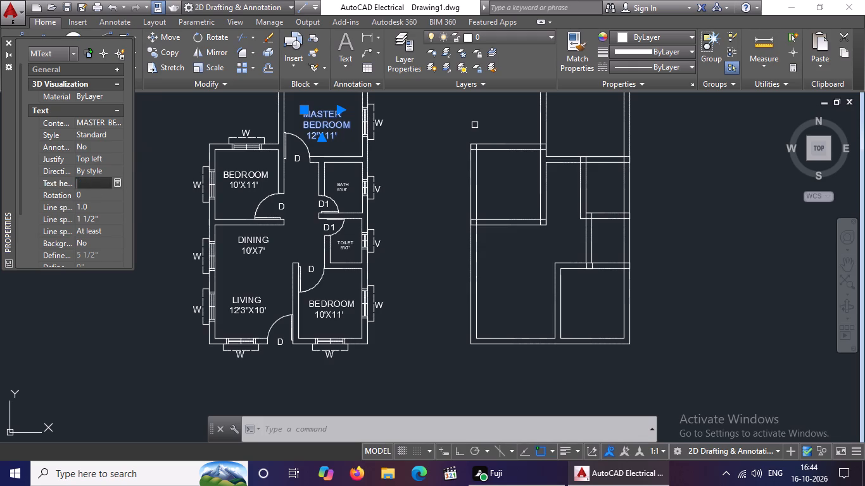
key("1")
key("Return")
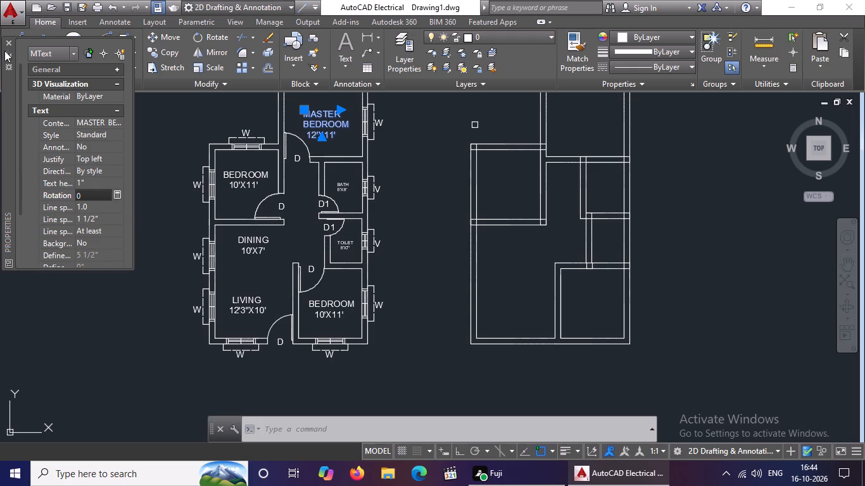
key("Escape")
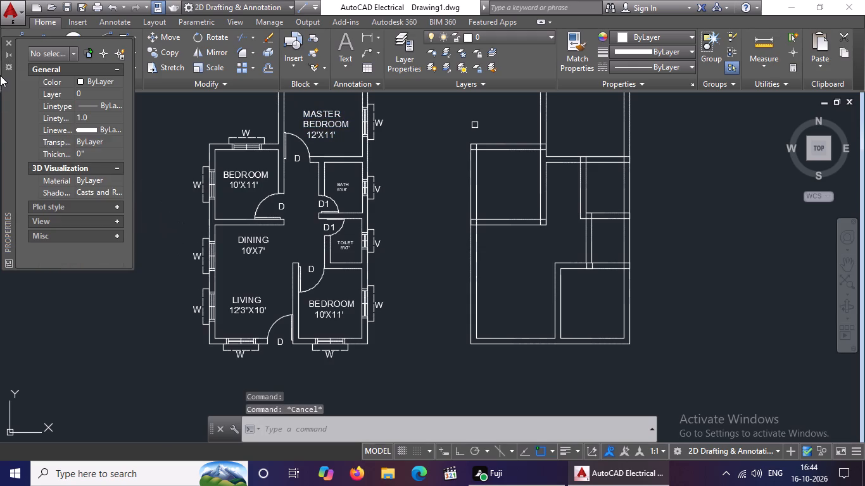
Close the Properties palette.
left_click(4, 40)
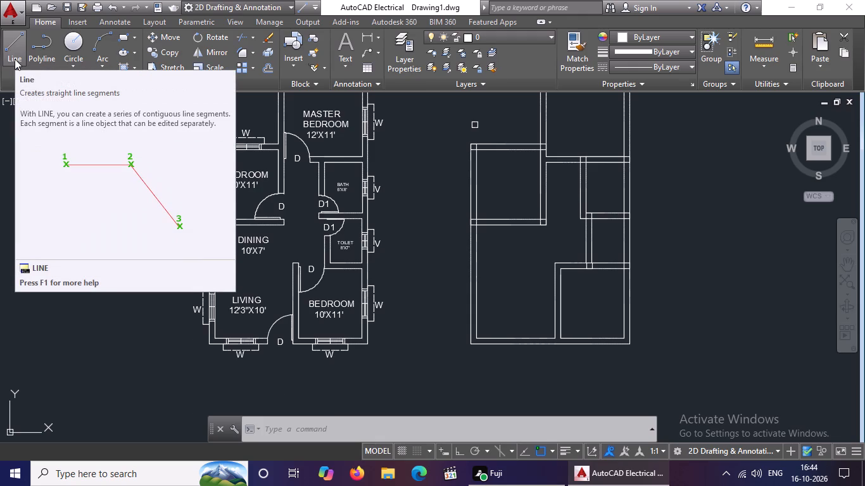
Examine the labelled floor plan and the bare wall plan beside it, including the small rooms and wall junctions.
scroll(358, 242, "down", 1)
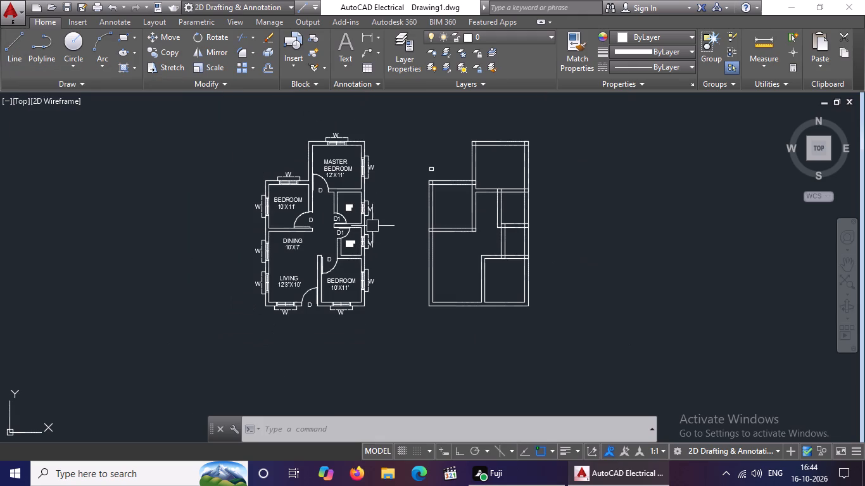
scroll(408, 172, "up", 1)
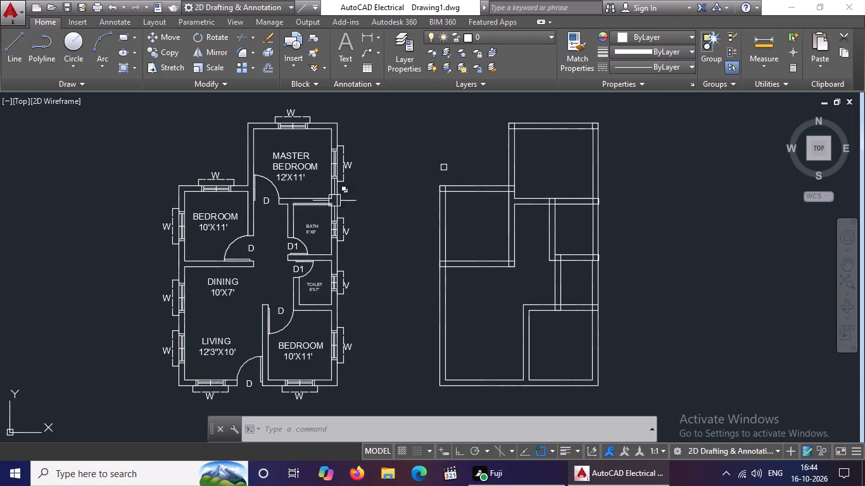
scroll(467, 236, "up", 2)
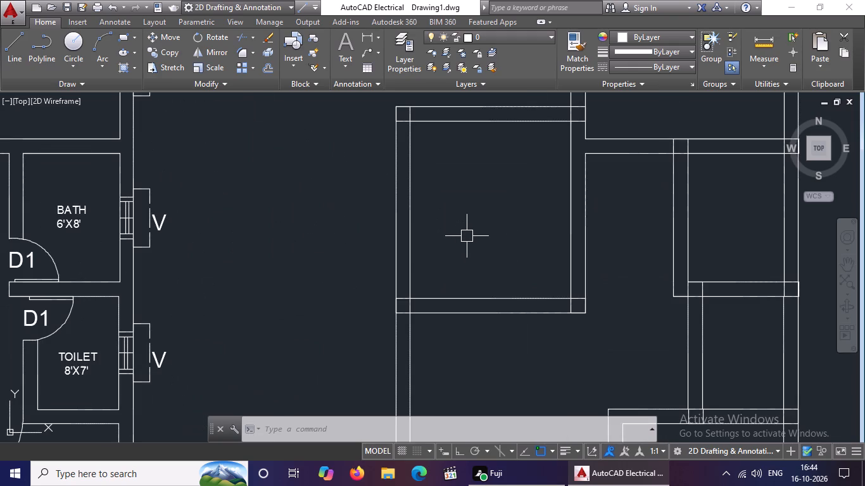
scroll(468, 237, "down", 3)
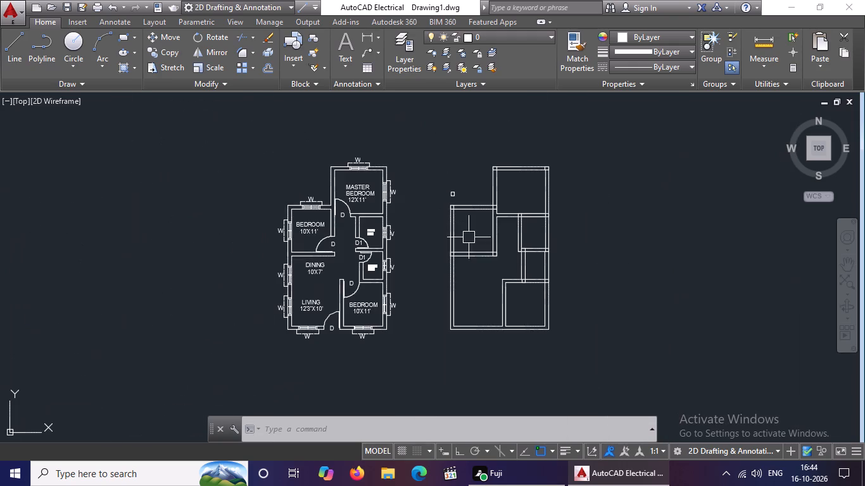
scroll(477, 255, "up", 1)
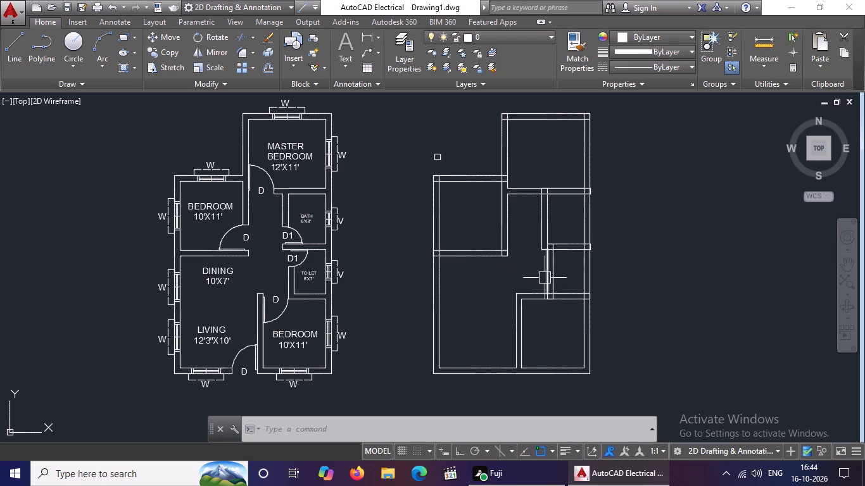
scroll(560, 263, "up", 2)
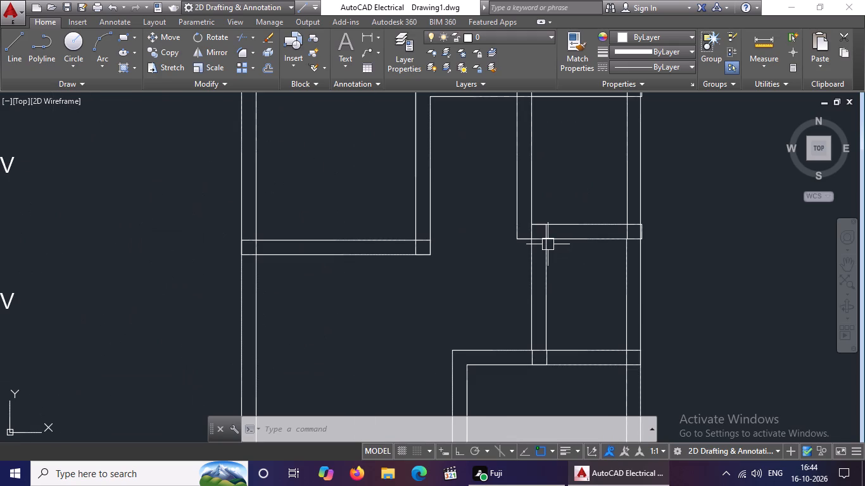
scroll(533, 234, "down", 2)
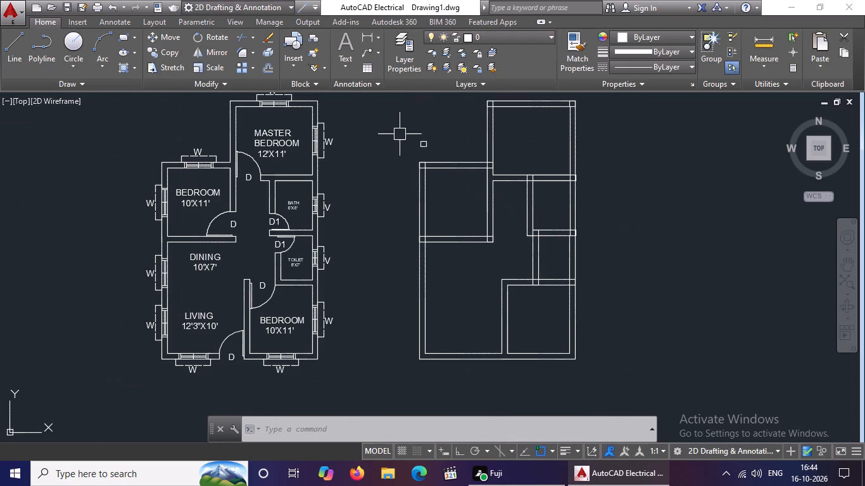
Move the small square above the bare wall plan to just outside that plan's lower-left corner, using its upper-left corner as base point.
left_click(403, 127)
left_click(435, 153)
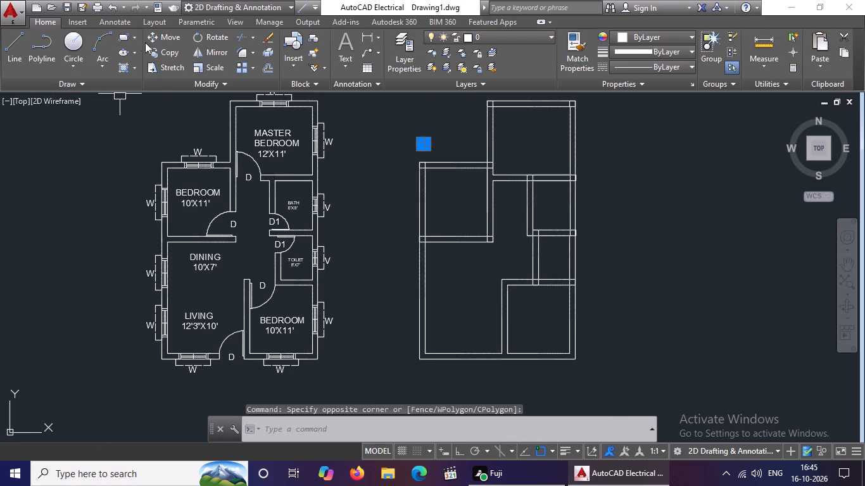
left_click(167, 38)
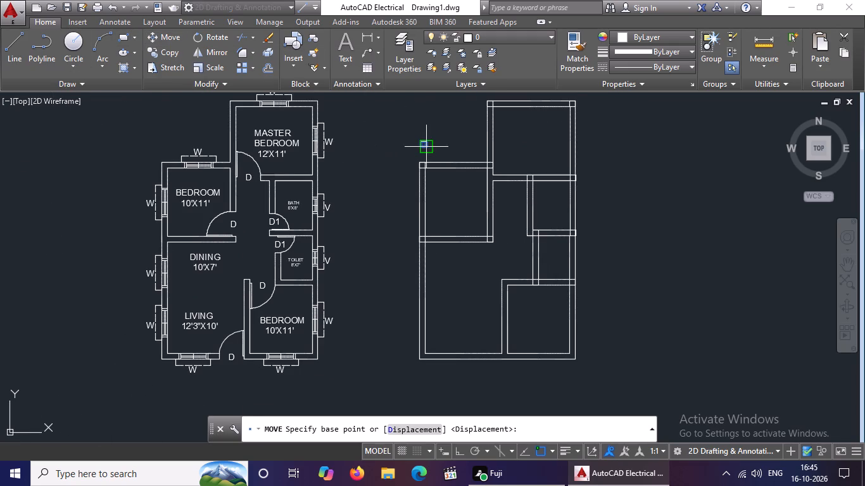
scroll(419, 136, "up", 2)
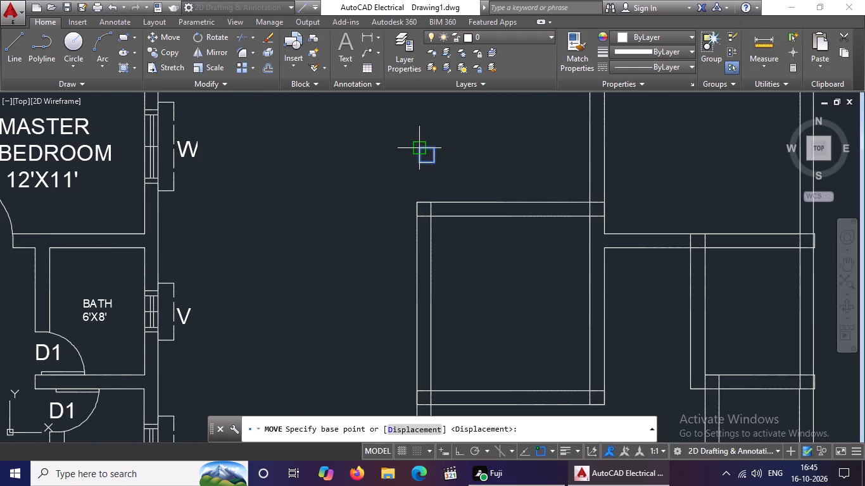
left_click(420, 149)
scroll(470, 186, "down", 4)
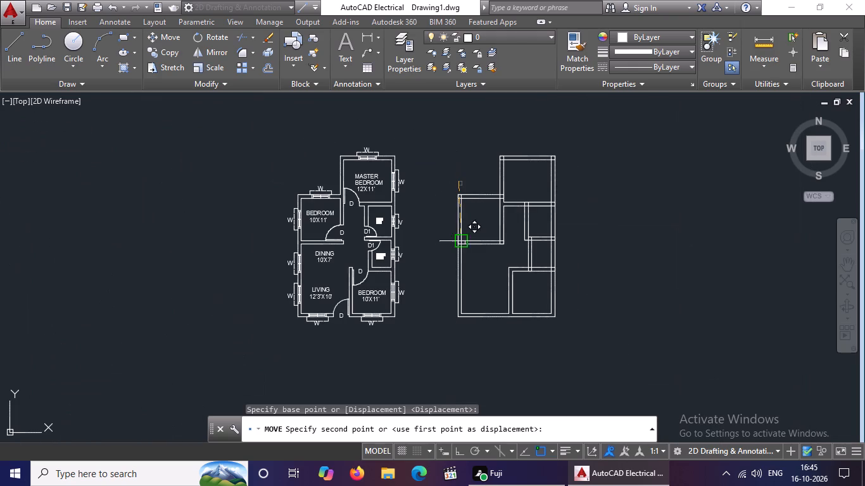
scroll(457, 316, "up", 2)
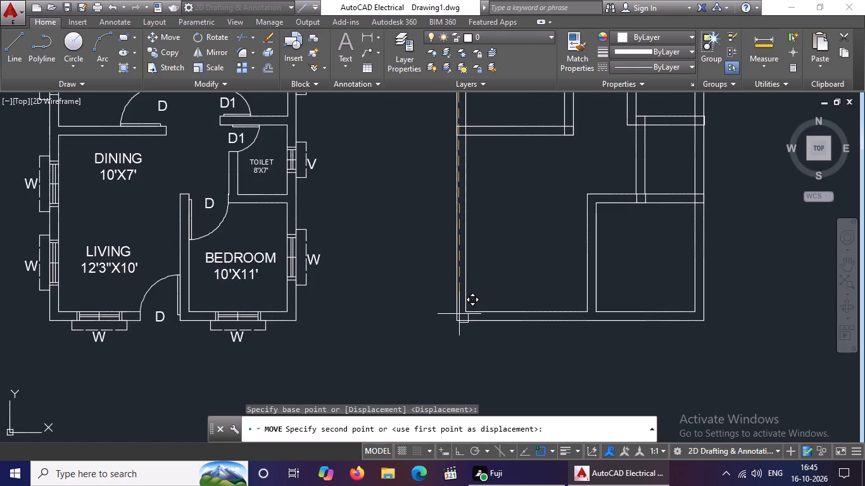
left_click(429, 316)
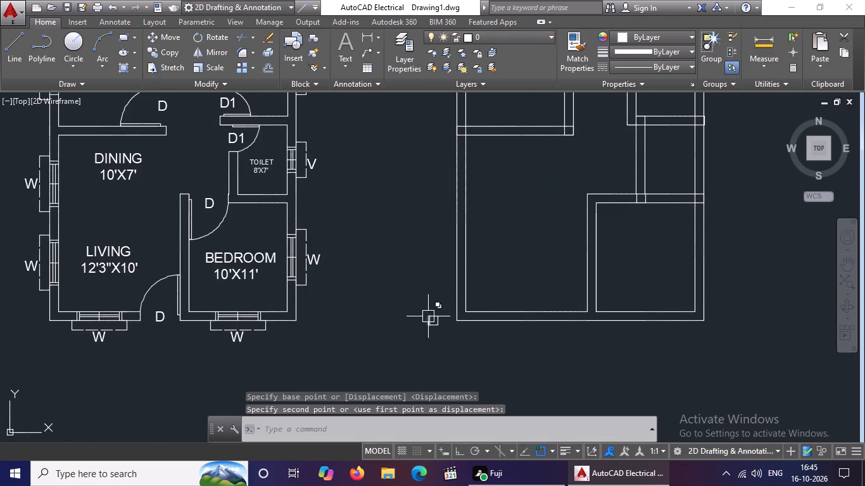
Copy the small square by its lower-left corner onto the outer lower-left corner of the bare wall plan.
left_click_drag(408, 305, 415, 310)
left_click(444, 334)
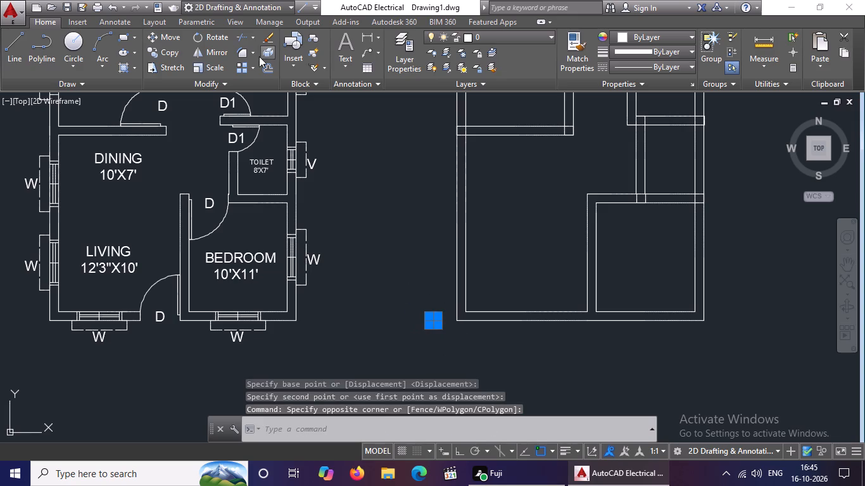
left_click(165, 51)
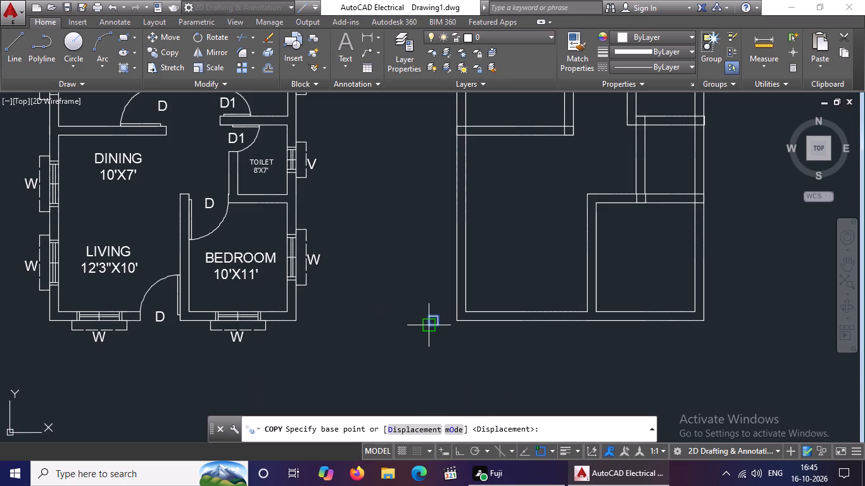
left_click(427, 325)
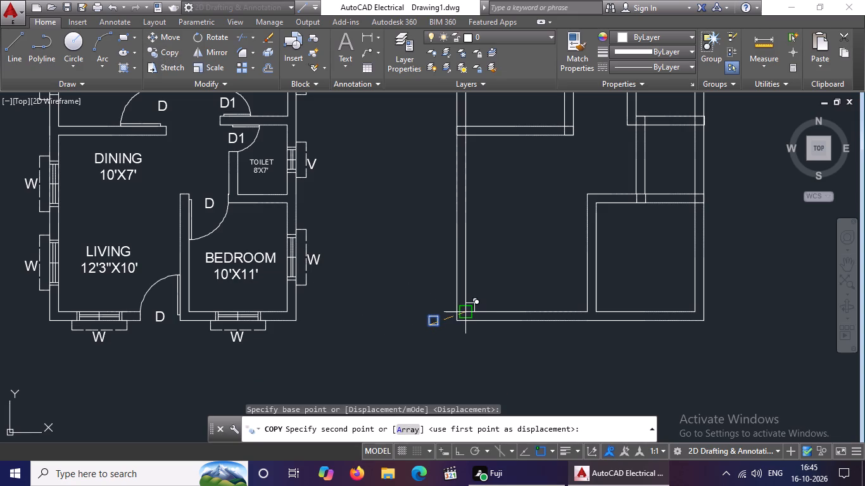
scroll(460, 323, "up", 2)
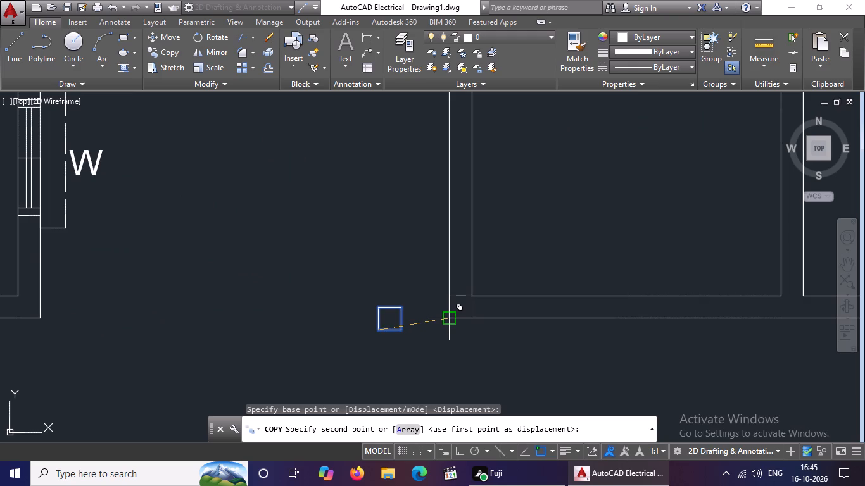
left_click(450, 319)
scroll(453, 312, "down", 3)
scroll(541, 316, "up", 3)
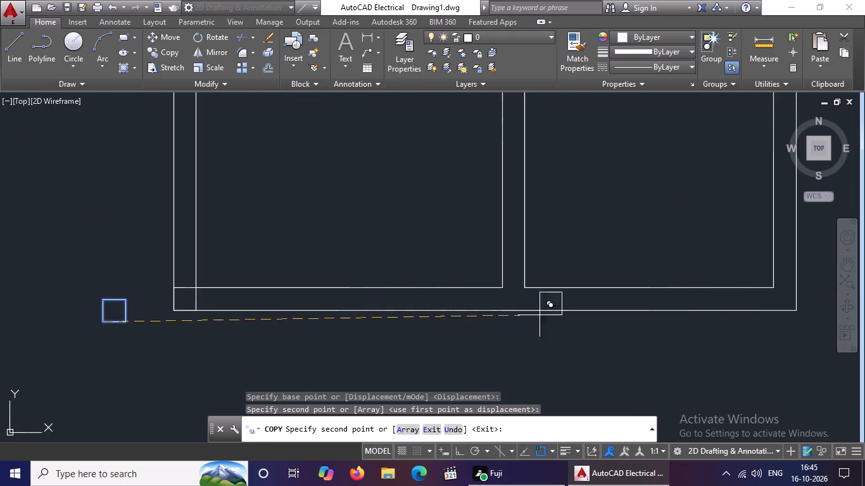
key("Escape")
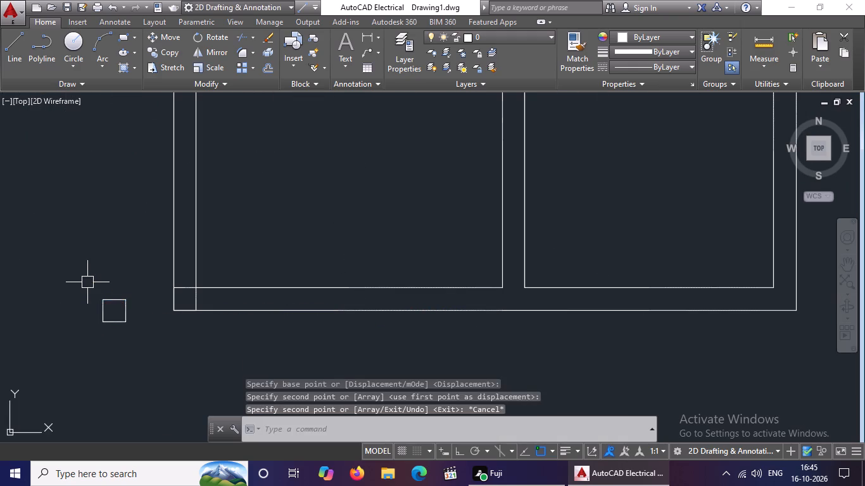
Move the original small square by its upper-right corner into the junction of the bottom wall and the lower-right room's left wall.
left_click(87, 282)
left_click(144, 327)
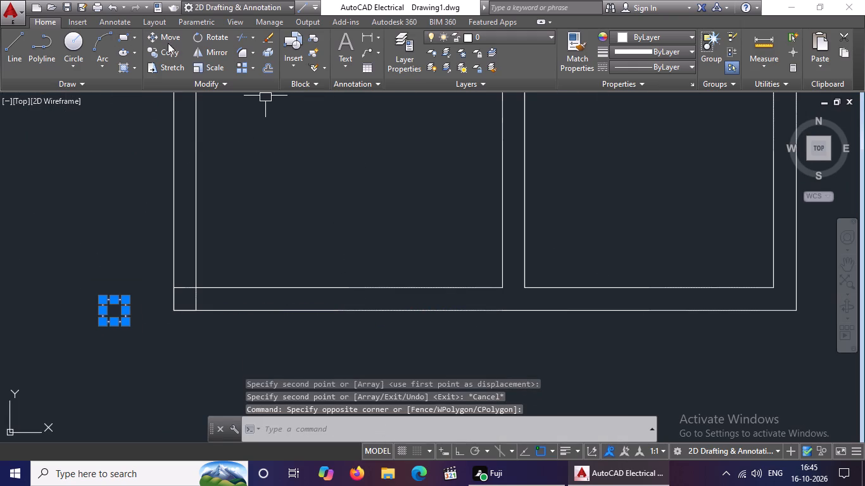
left_click(170, 36)
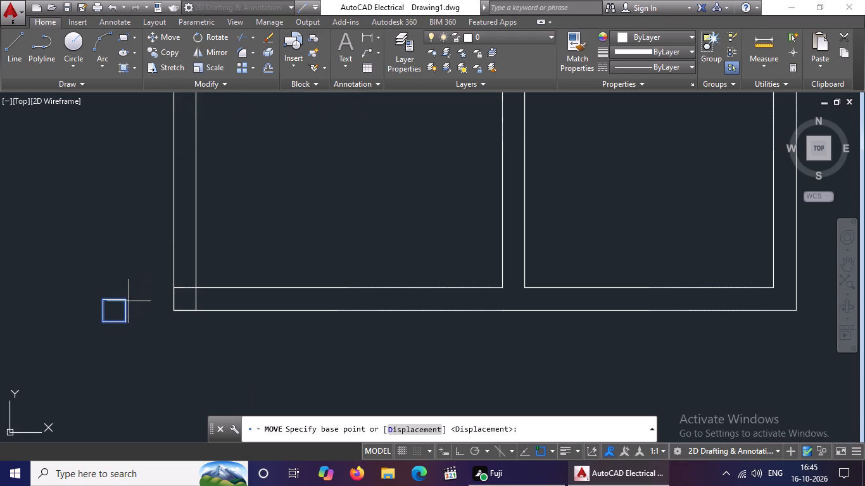
left_click(123, 299)
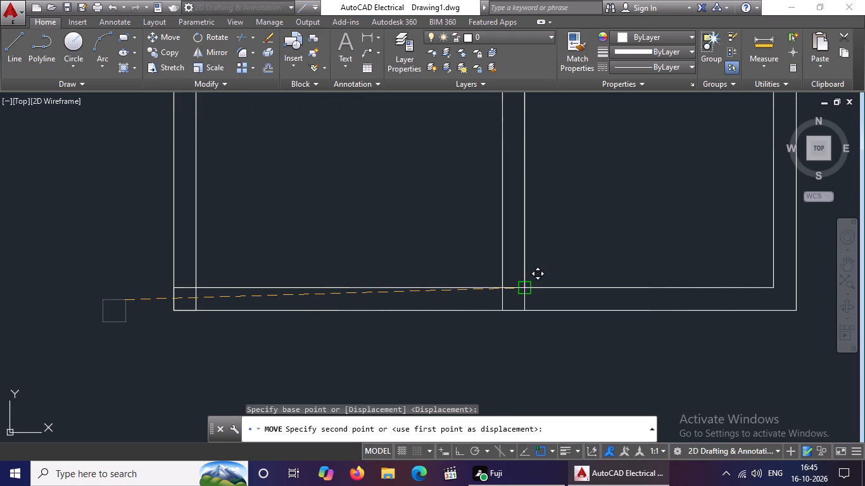
left_click(524, 287)
scroll(542, 283, "down", 3)
middle_click_drag(529, 282, 481, 293)
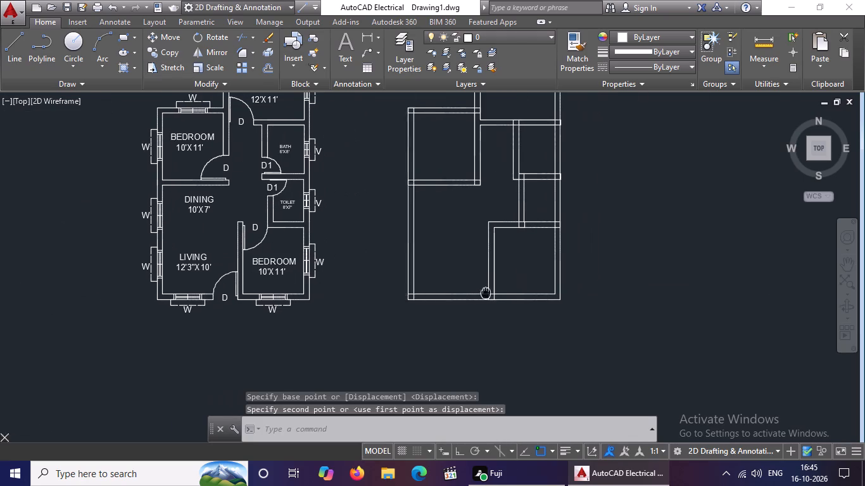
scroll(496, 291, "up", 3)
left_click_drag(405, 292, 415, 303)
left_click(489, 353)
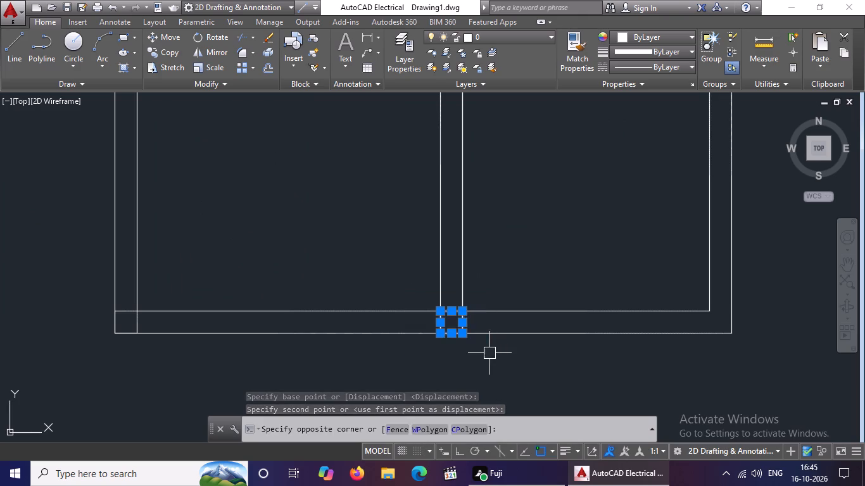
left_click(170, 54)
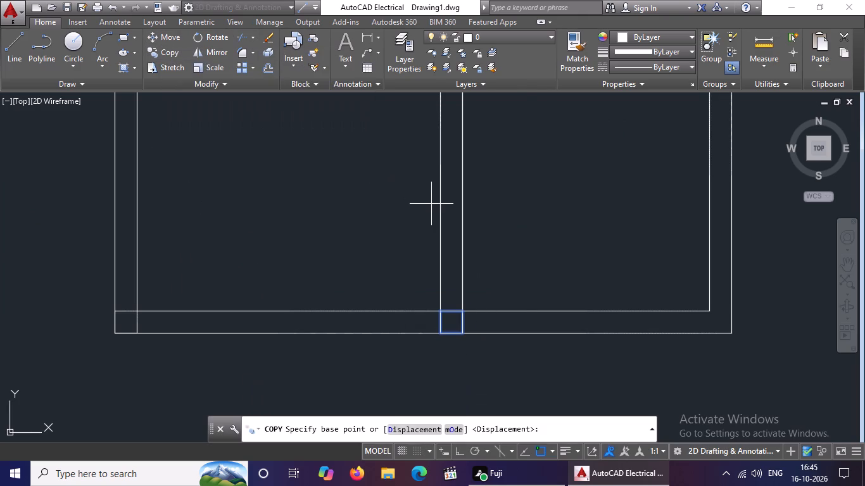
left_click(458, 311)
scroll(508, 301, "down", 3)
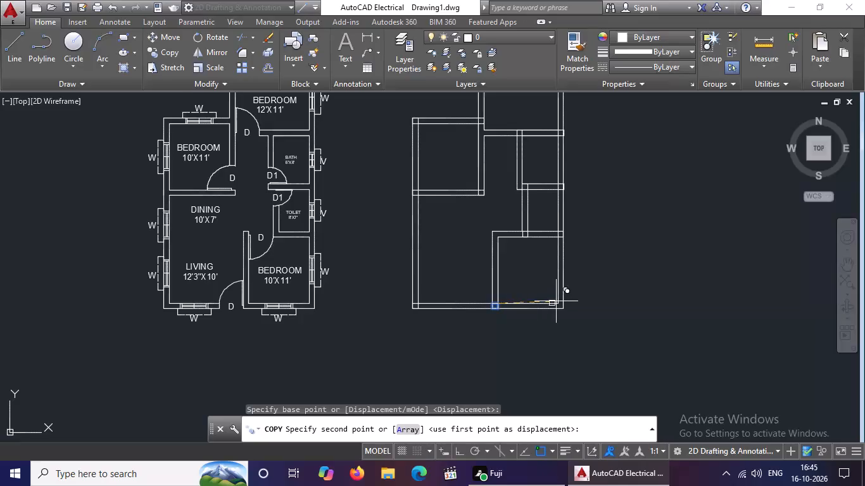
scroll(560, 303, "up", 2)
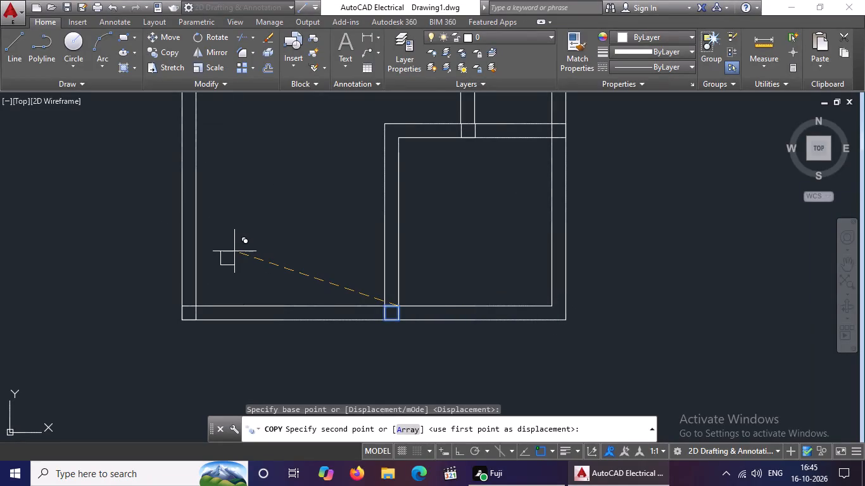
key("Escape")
Copy the square at the bottom wall junction by its lower-right corner onto the wall plan's outer lower-right corner.
left_click_drag(372, 290, 374, 300)
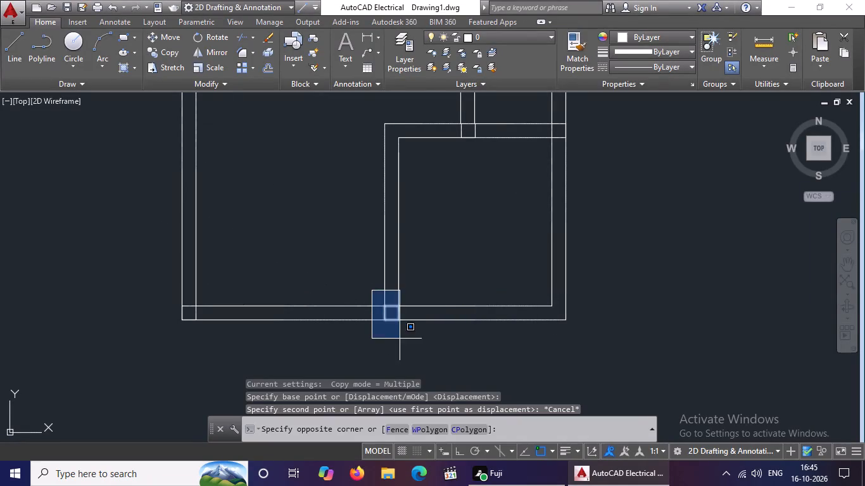
left_click(413, 341)
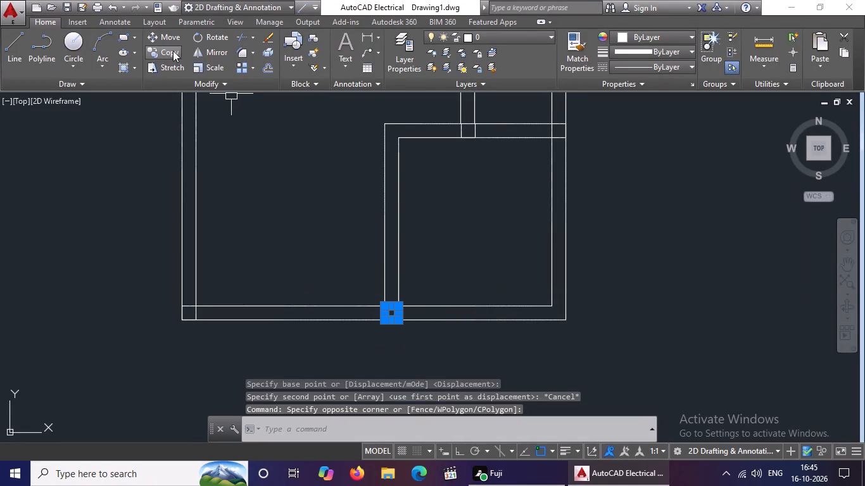
left_click_drag(173, 51, 177, 59)
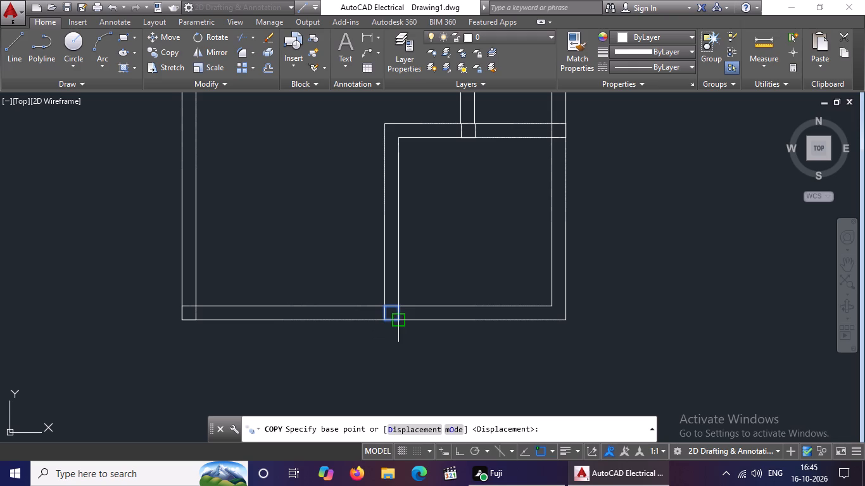
left_click(395, 320)
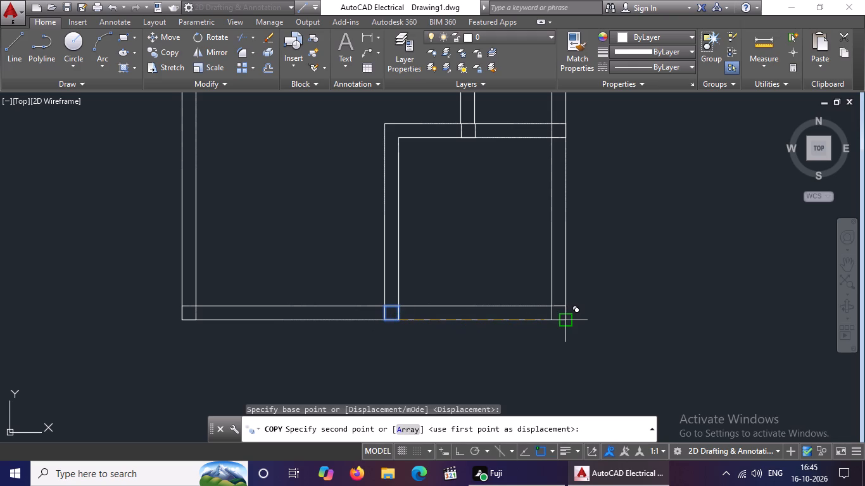
left_click(562, 319)
key("Escape")
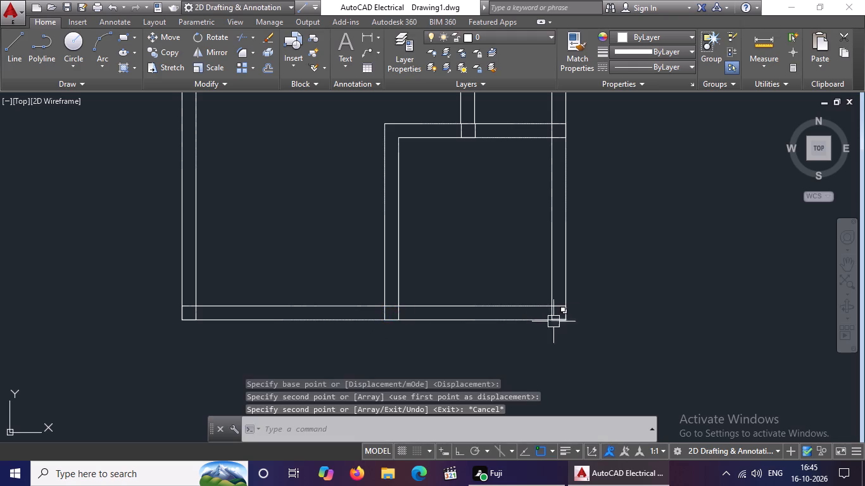
Copy the bottom wall junction's square by its upper-left corner onto the outer upper-left wall corner of the lower-right room.
scroll(434, 283, "down", 1)
middle_click_drag(436, 278, 466, 343)
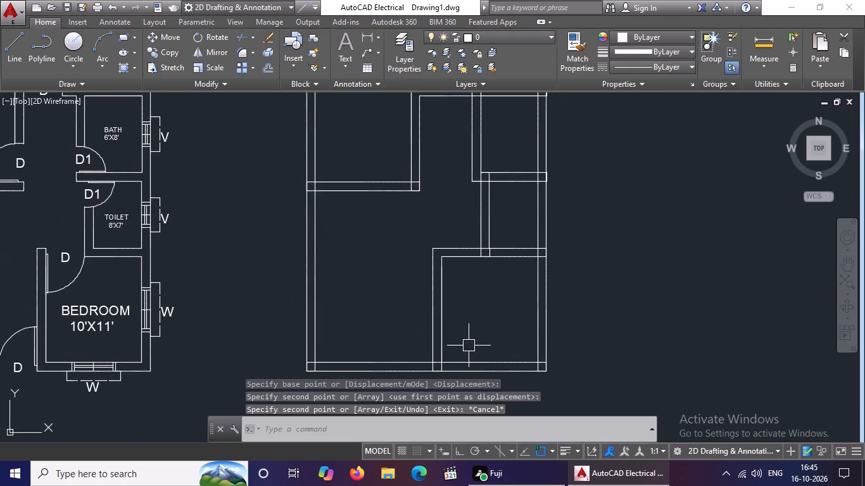
scroll(475, 347, "down", 1)
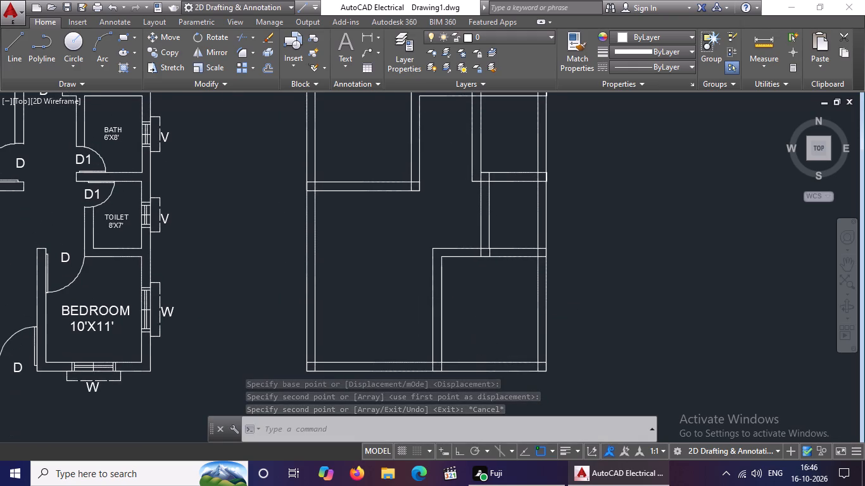
scroll(483, 383, "up", 3)
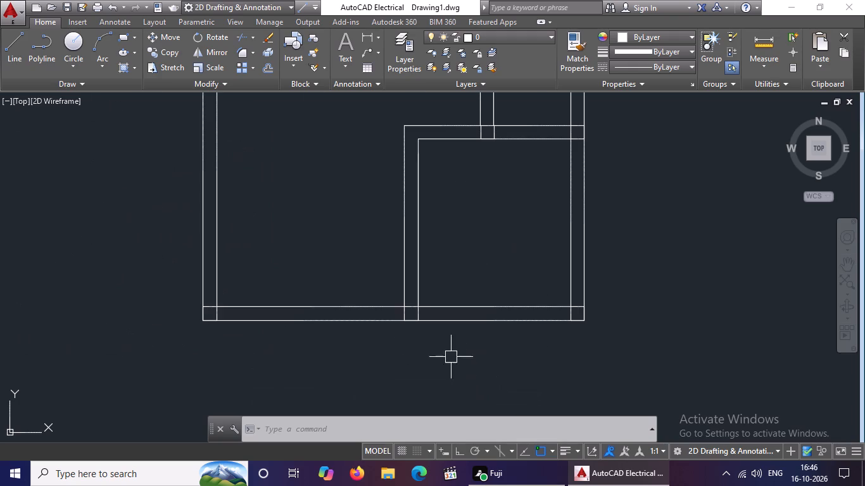
left_click_drag(379, 281, 381, 289)
left_click(440, 347)
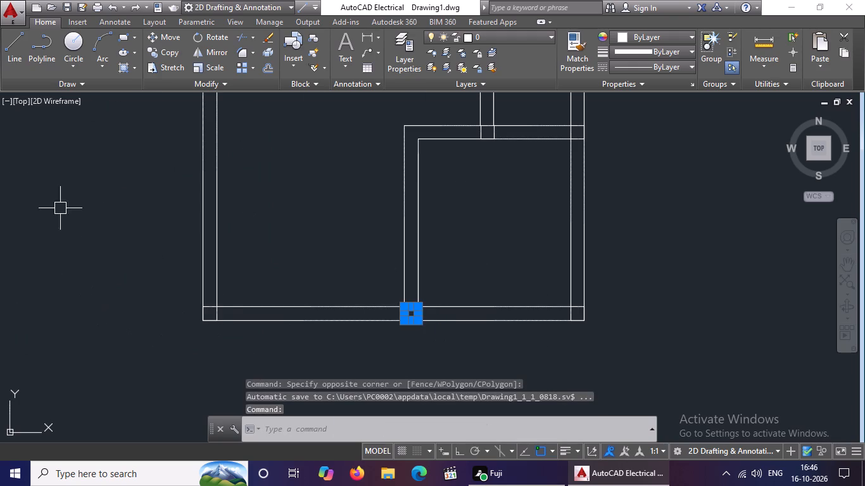
left_click(168, 50)
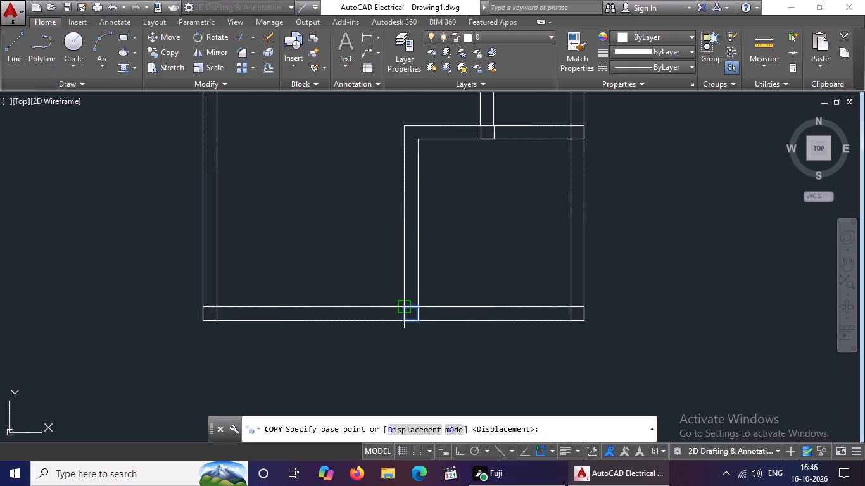
left_click(400, 304)
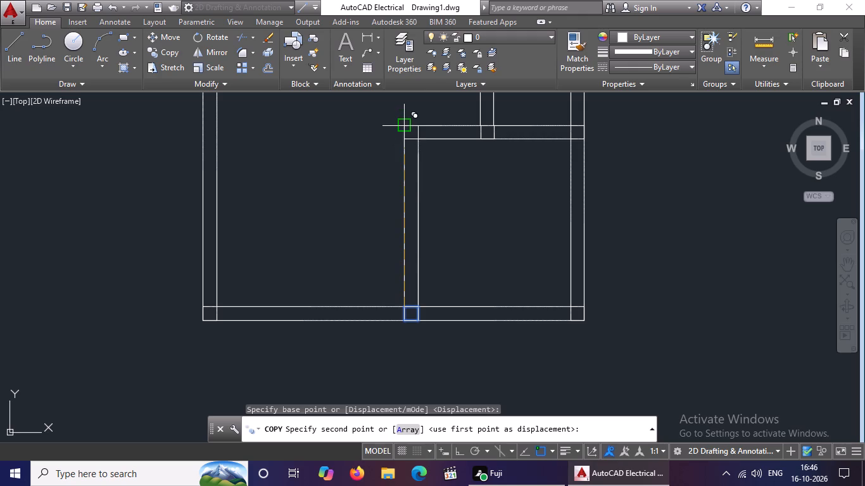
left_click(405, 127)
scroll(460, 180, "down", 2)
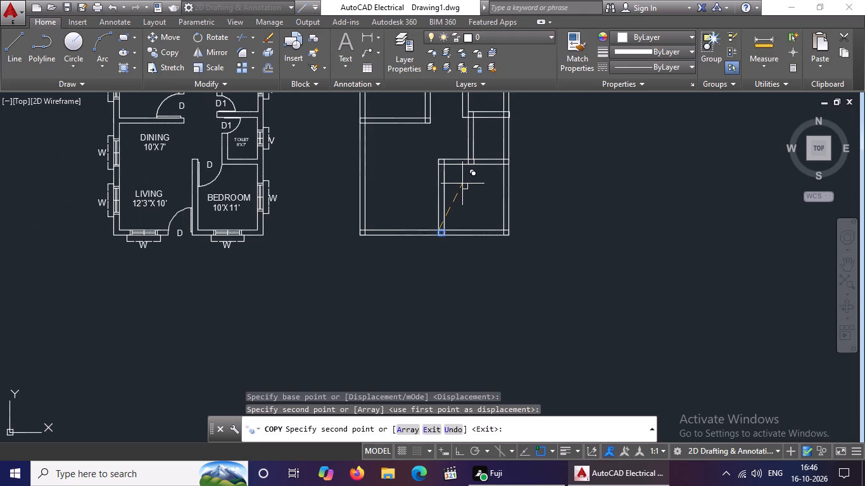
scroll(464, 186, "down", 1)
middle_click_drag(464, 186, 475, 256)
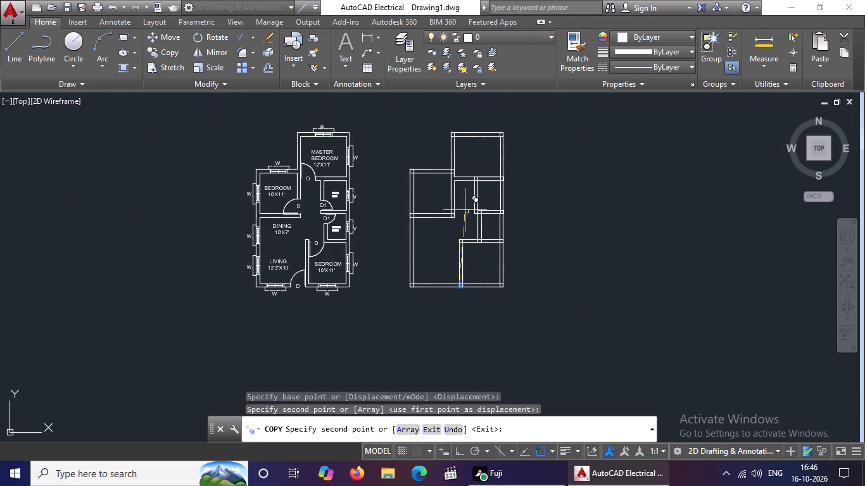
scroll(439, 177, "up", 2)
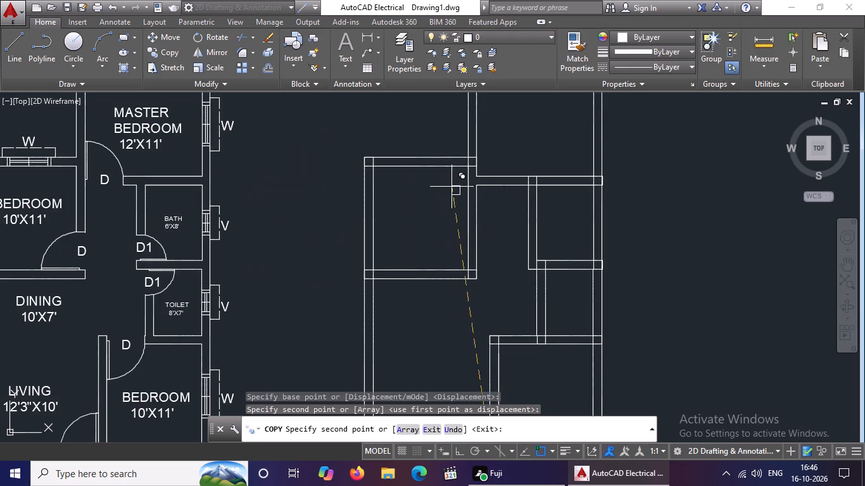
key("Escape")
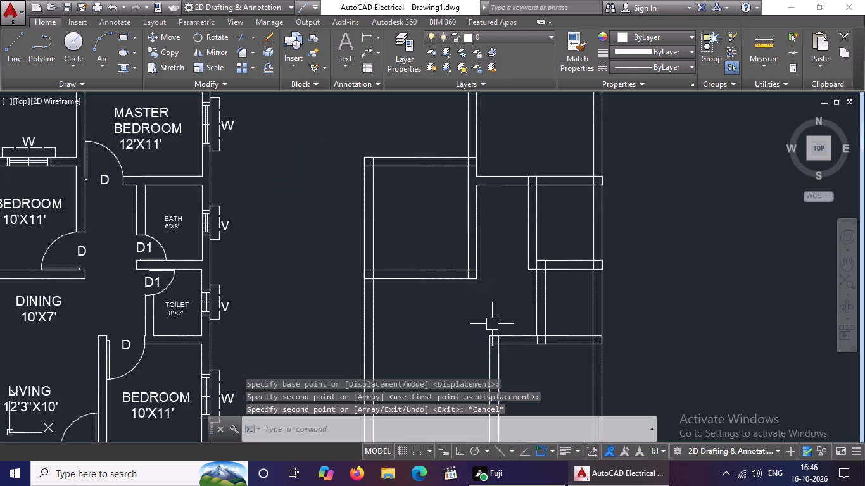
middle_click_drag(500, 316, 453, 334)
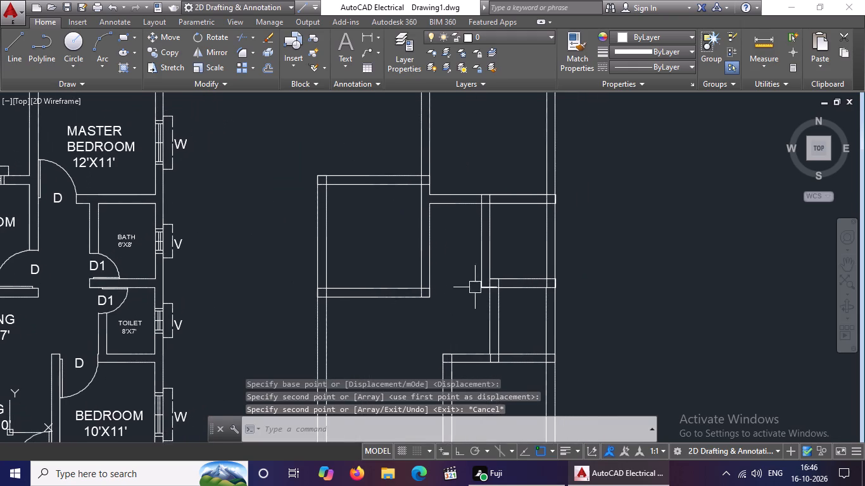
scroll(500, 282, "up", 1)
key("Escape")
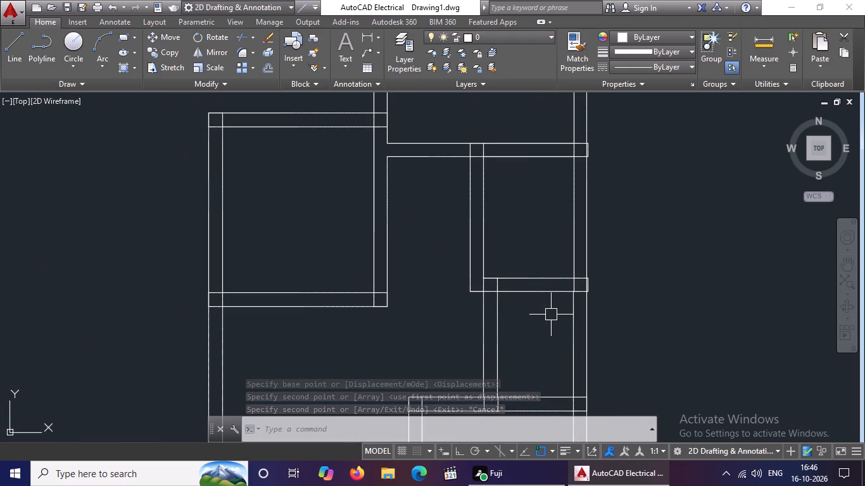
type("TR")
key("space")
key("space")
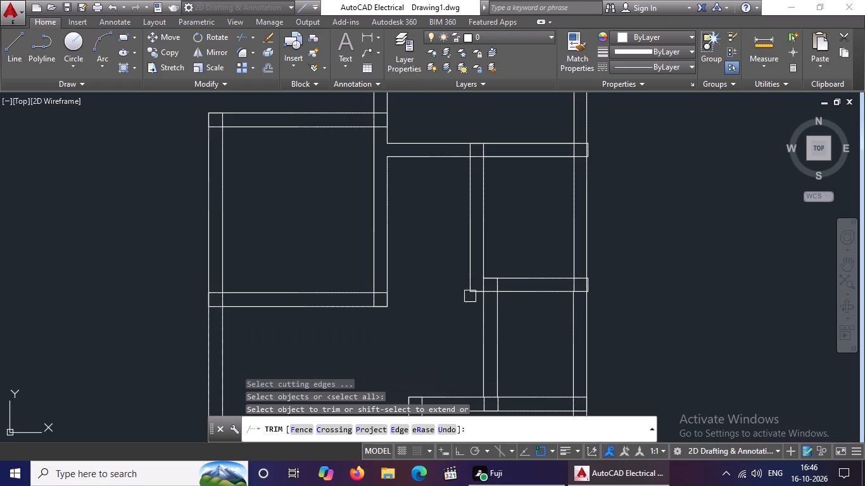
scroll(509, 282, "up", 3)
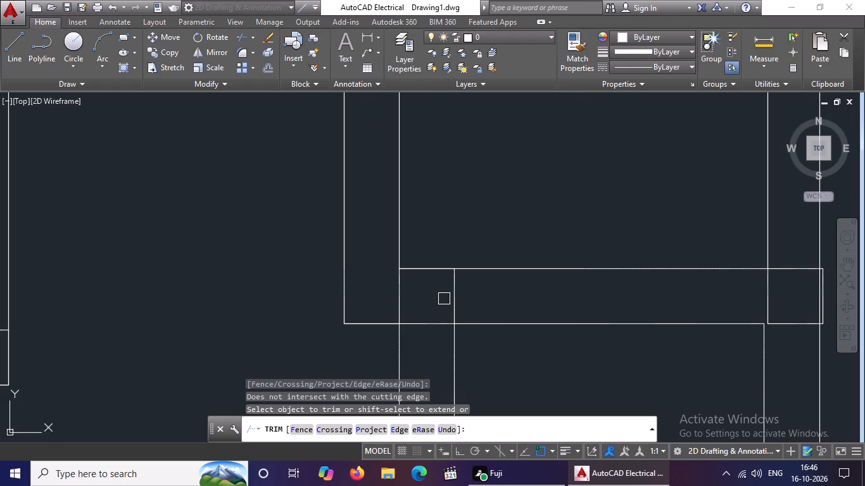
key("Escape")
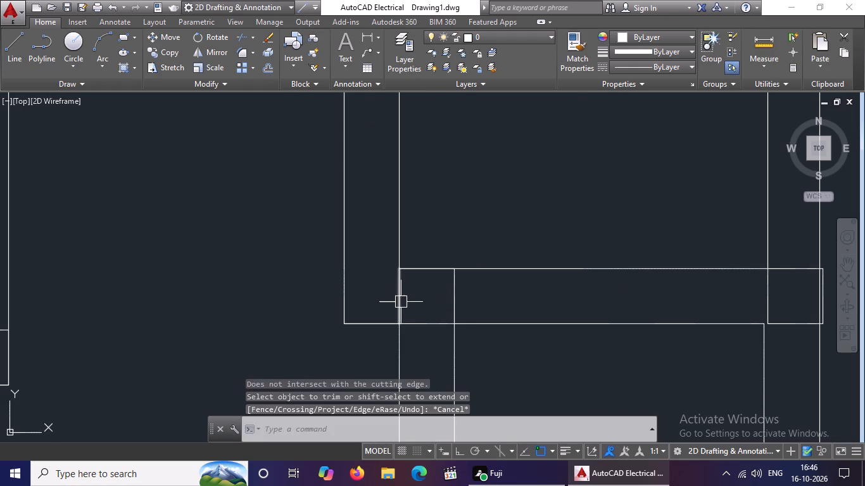
Erase the short vertical line crossing the left end of the wall between the two small rooms, in line with the lower room's outer wall face.
left_click(401, 302)
key("Delete")
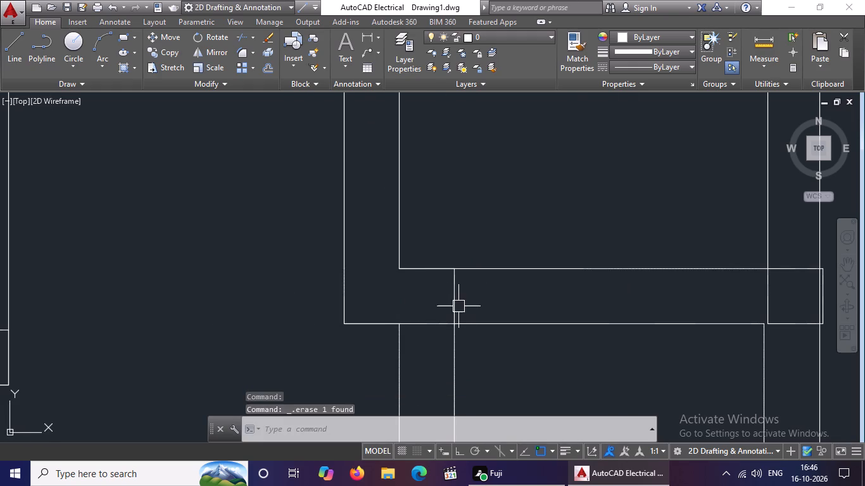
Erase the remaining short vertical line crossing the wall between the two small rooms, in line with the lower room's inner wall face.
left_click(458, 306)
key("Delete")
scroll(487, 302, "down", 4)
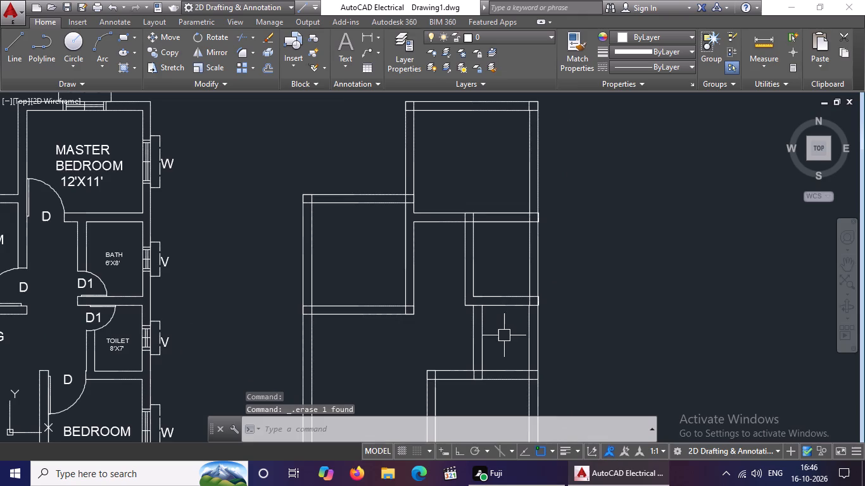
Copy the square at the right end of the wall between the two small rooms to two adjacent spots at its left end.
middle_click_drag(504, 335, 465, 232)
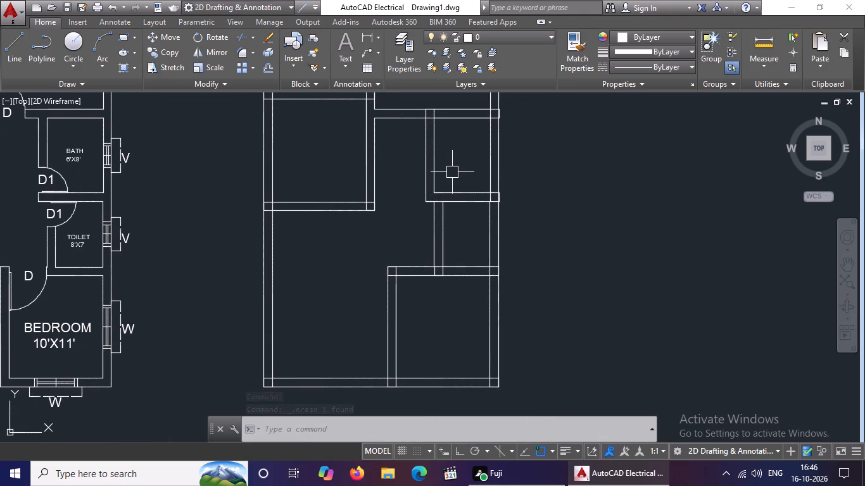
scroll(452, 172, "up", 2)
scroll(448, 182, "down", 2)
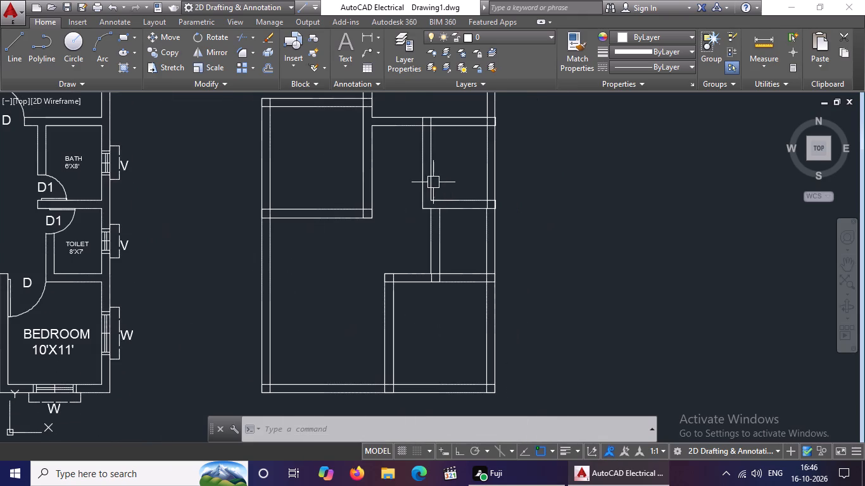
middle_click_drag(394, 176, 396, 190)
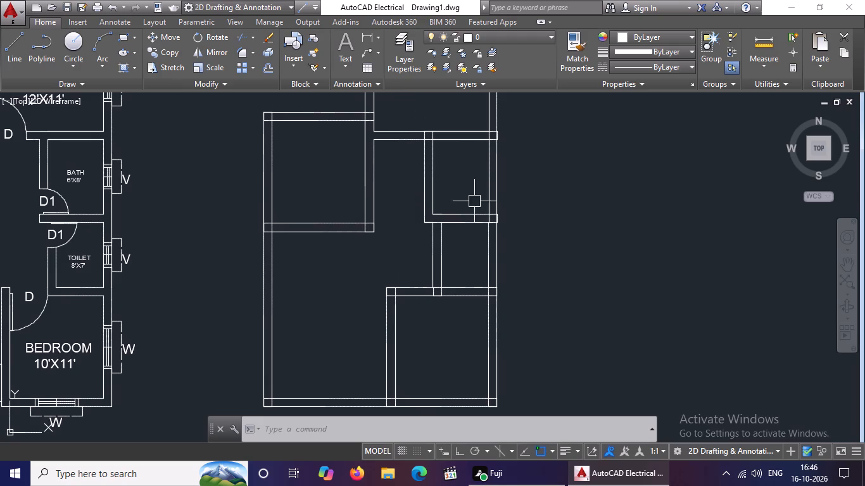
left_click_drag(466, 200, 481, 215)
left_click(538, 260)
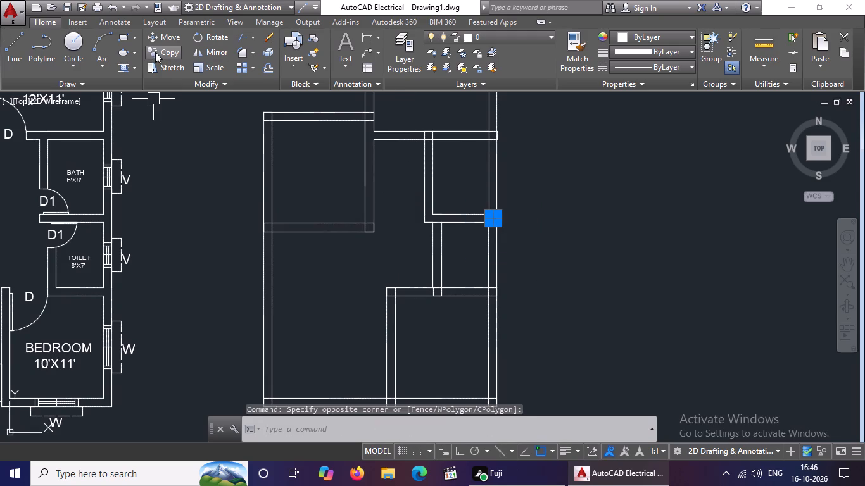
left_click(157, 52)
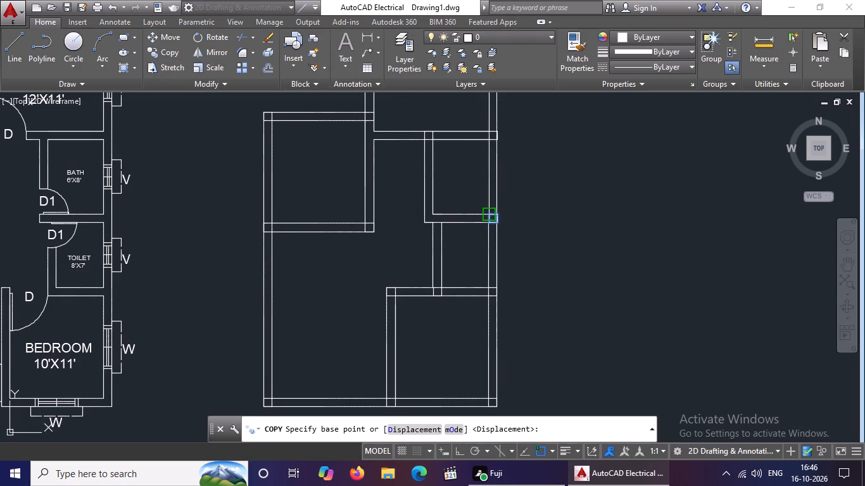
left_click(489, 216)
scroll(426, 221, "up", 2)
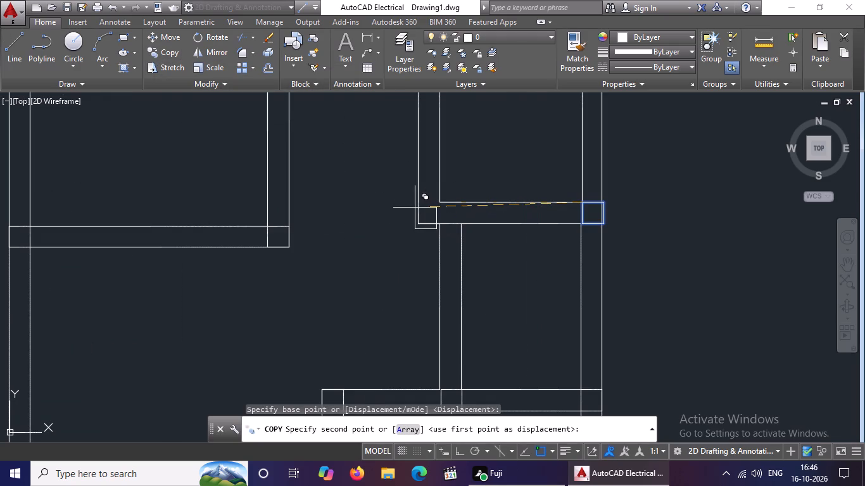
left_click(422, 204)
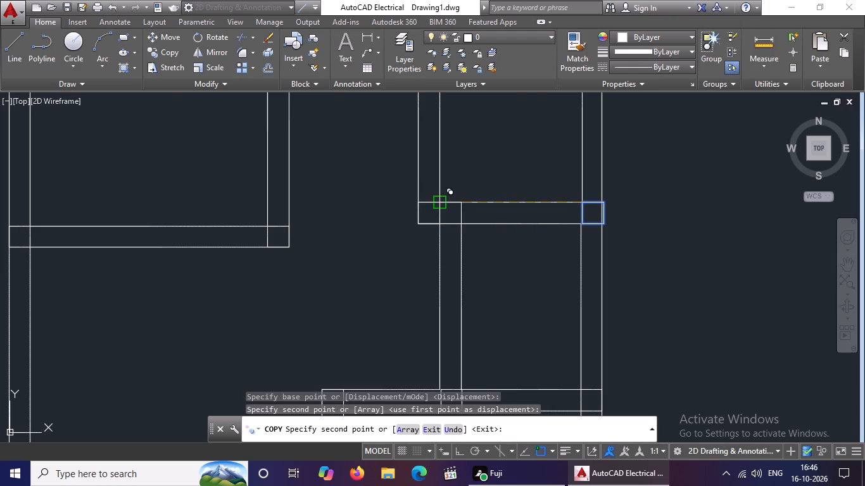
left_click_drag(440, 206, 447, 209)
key("Escape")
scroll(547, 272, "down", 3)
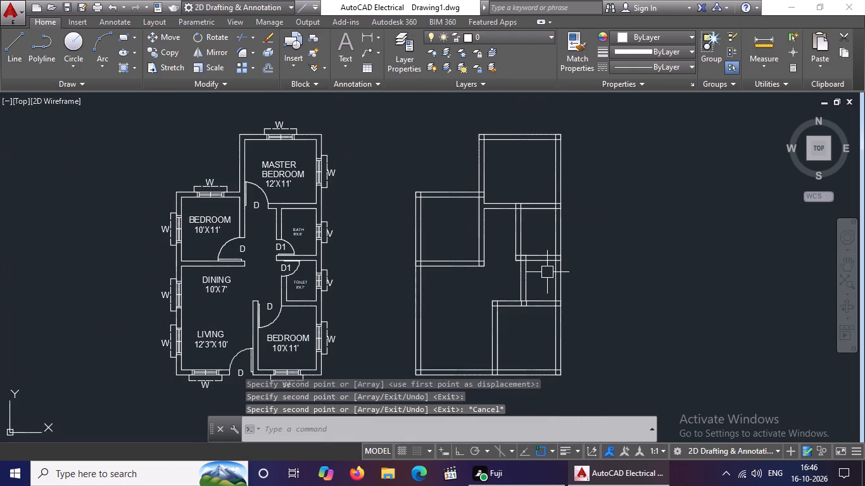
key("Escape")
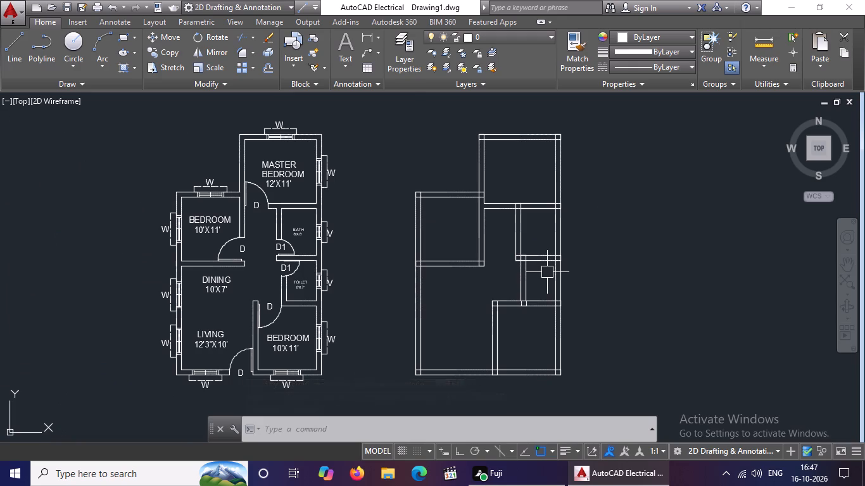
Start a hatch with the SOLID pattern and fill the three squares along the wall plan's bottom wall.
scroll(513, 299, "up", 3)
scroll(513, 299, "down", 5)
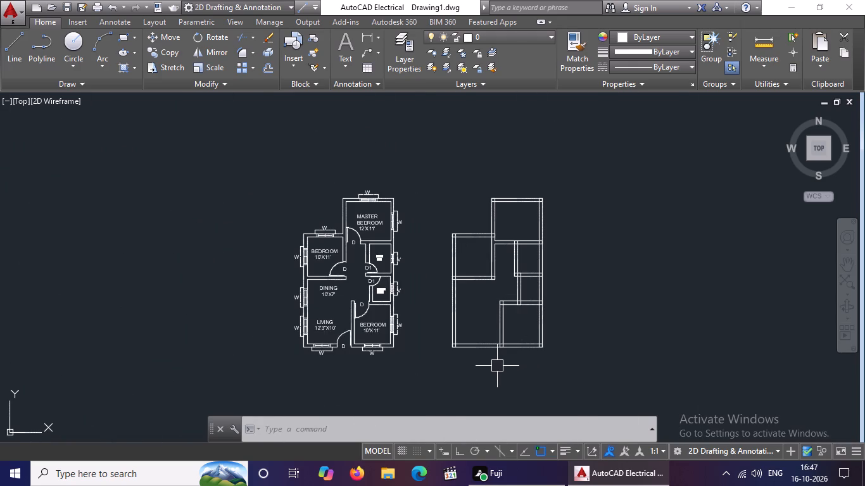
scroll(477, 356, "up", 2)
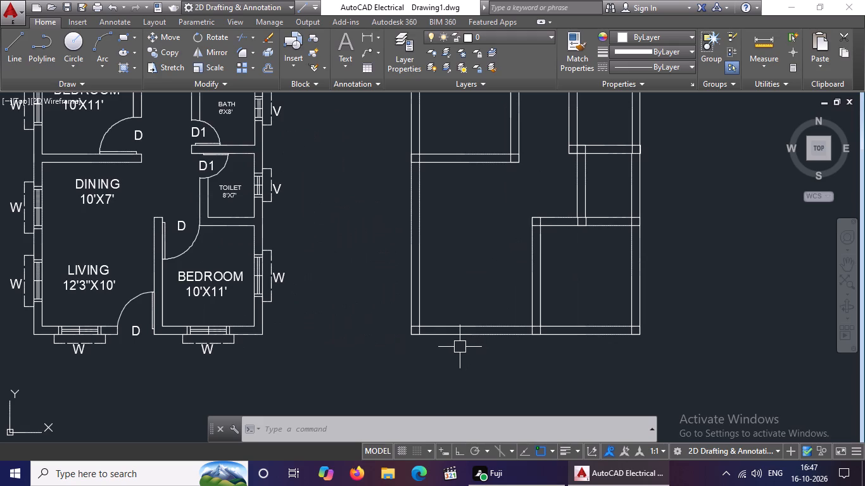
scroll(452, 278, "up", 1)
scroll(453, 296, "down", 2)
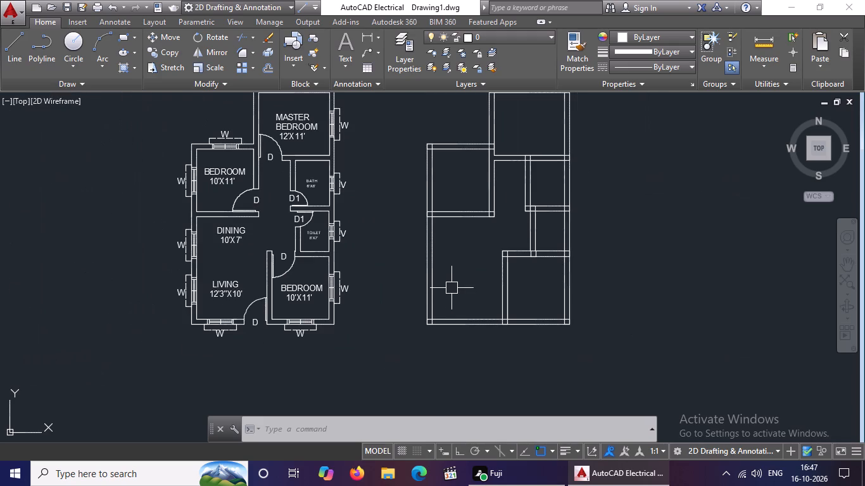
left_click(134, 64)
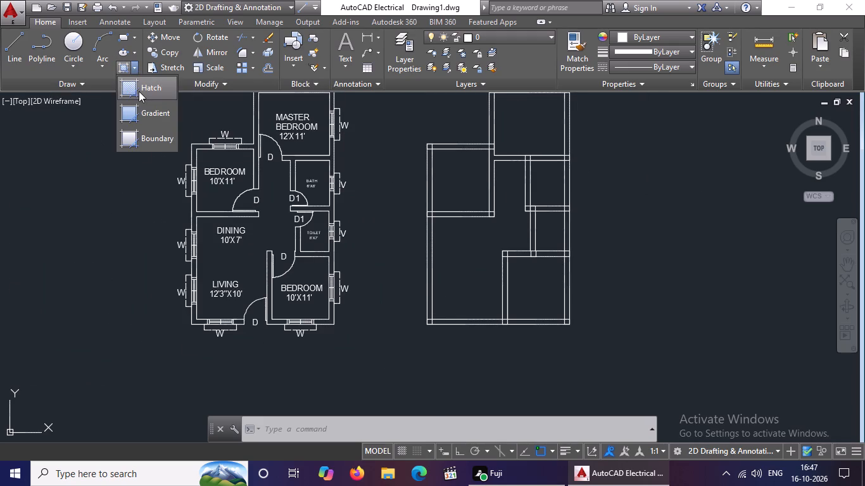
left_click(139, 90)
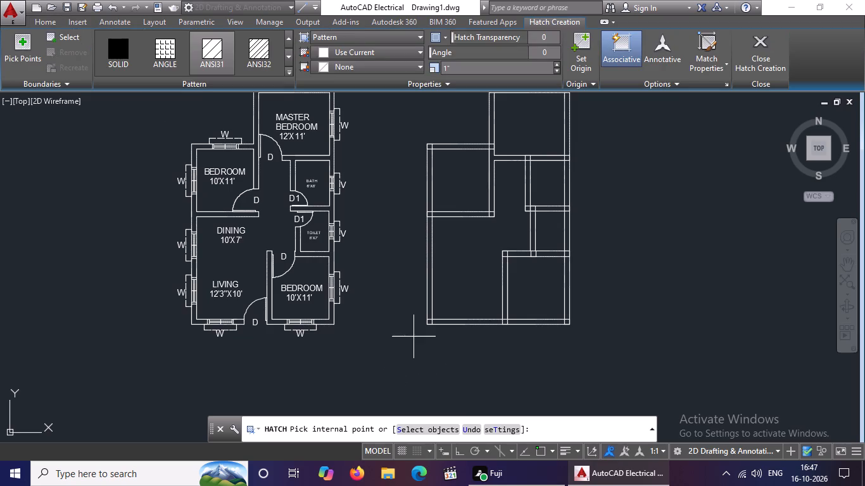
left_click(120, 51)
scroll(453, 325, "up", 3)
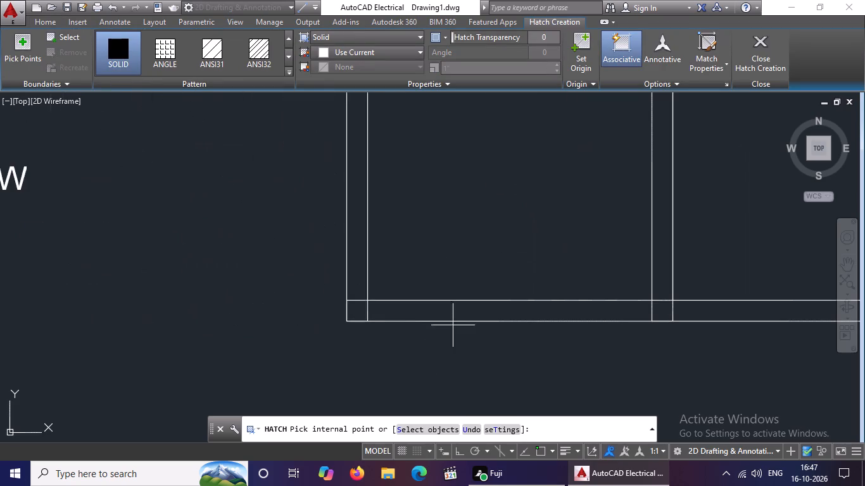
left_click(360, 308)
scroll(469, 306, "down", 2)
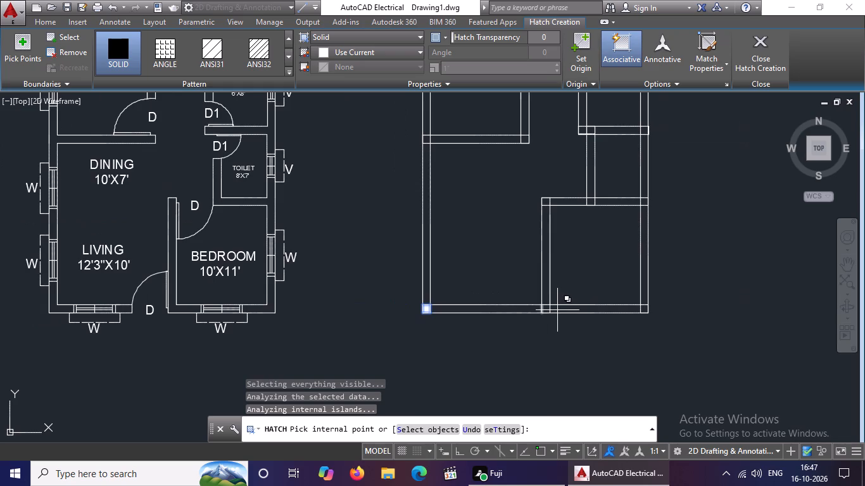
scroll(553, 309, "up", 4)
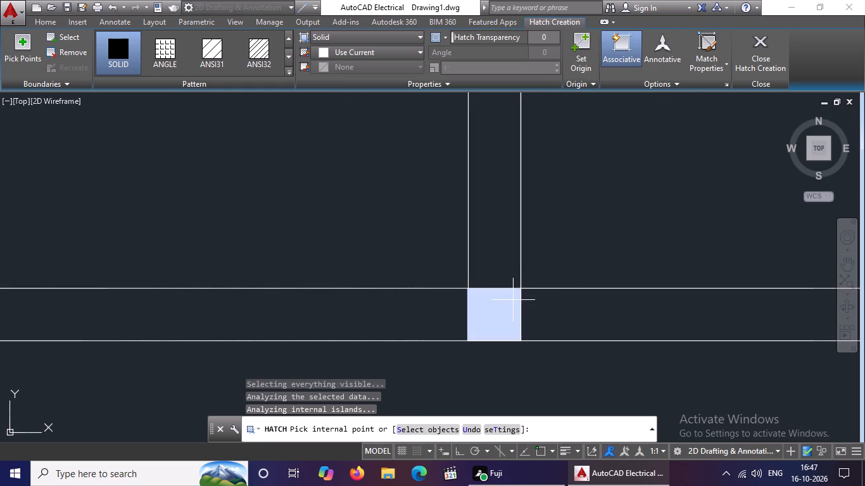
left_click(513, 300)
scroll(535, 296, "down", 5)
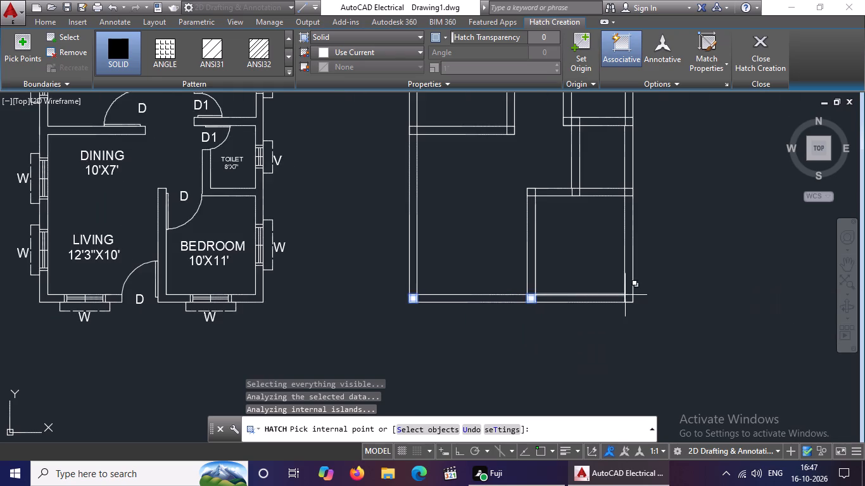
scroll(638, 294, "up", 4)
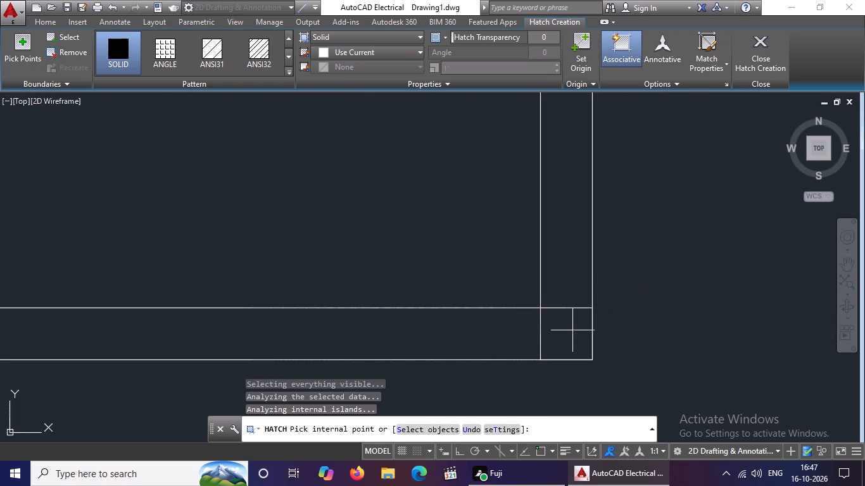
left_click(572, 330)
Fill the three squares along the lower-right room's upper wall with the solid hatch.
scroll(579, 328, "down", 5)
scroll(526, 261, "up", 5)
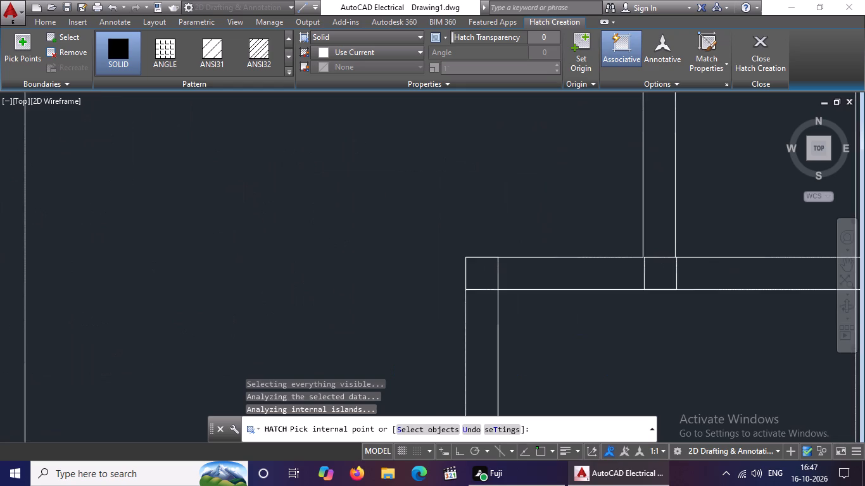
left_click(460, 277)
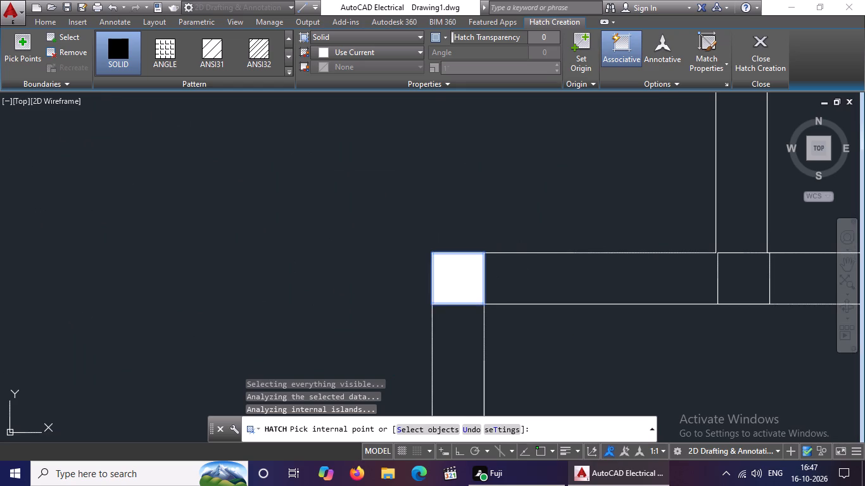
scroll(460, 277, "down", 5)
scroll(515, 281, "up", 3)
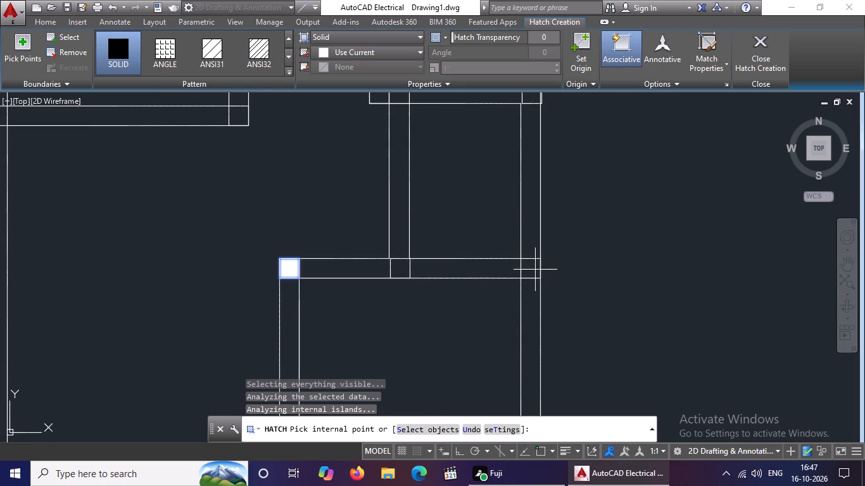
scroll(531, 270, "up", 2)
left_click(530, 270)
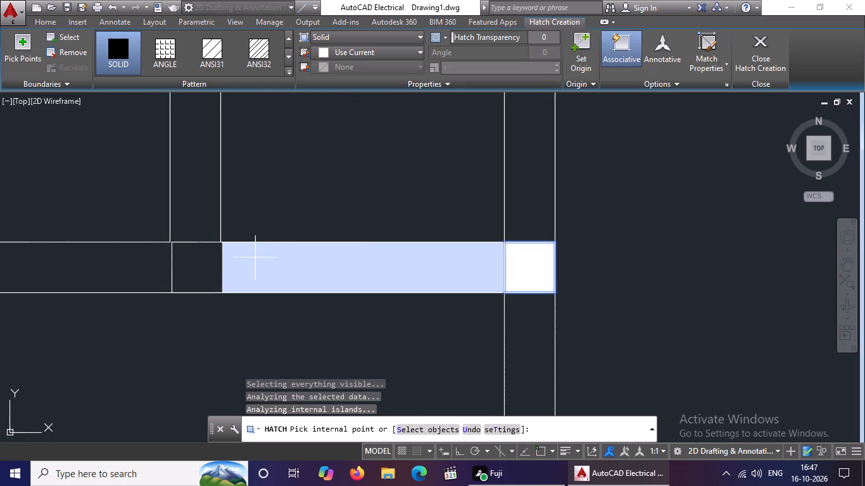
scroll(255, 258, "down", 3)
scroll(236, 259, "up", 3)
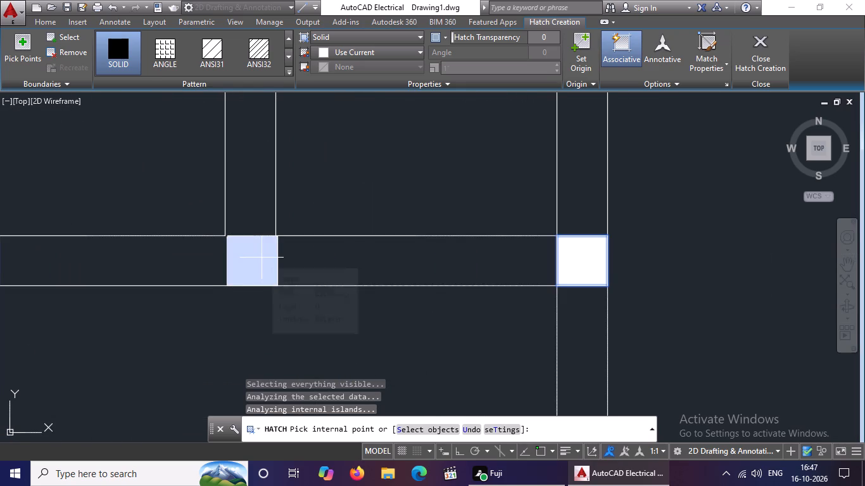
left_click(262, 258)
Fill the two squares at the ends of the upper-left room's lower wall with the solid hatch.
scroll(300, 252, "down", 3)
scroll(349, 280, "down", 2)
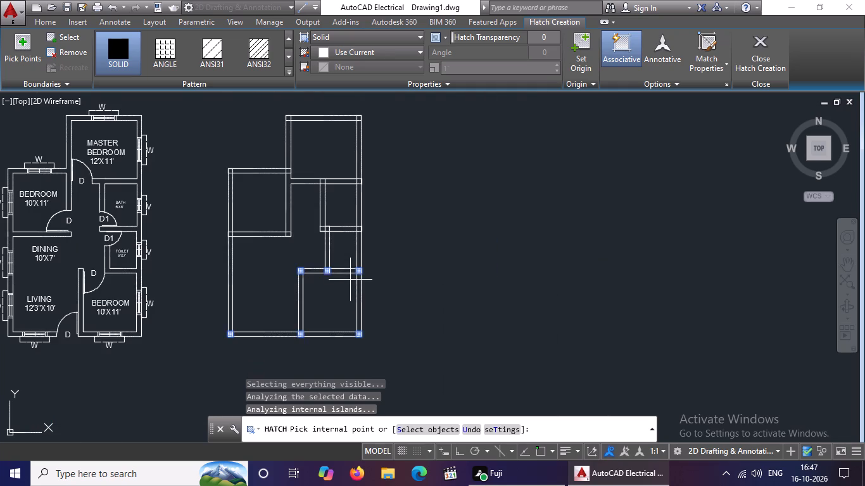
scroll(232, 228, "up", 7)
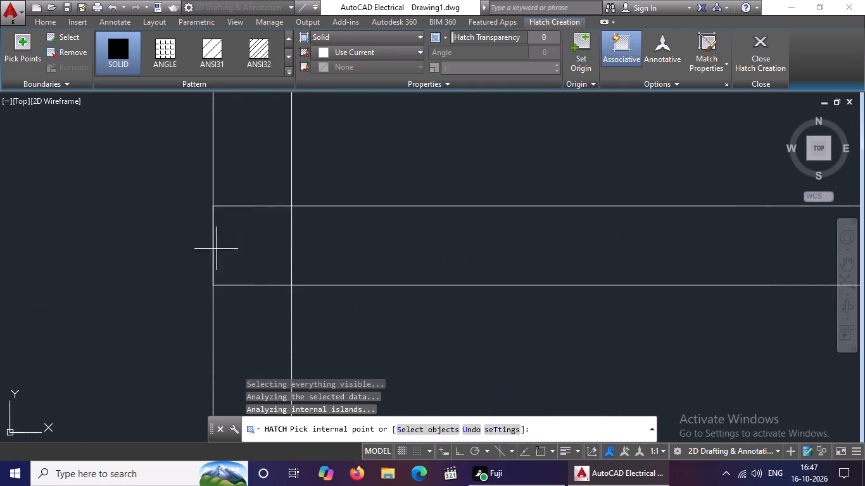
left_click(256, 242)
scroll(288, 232, "down", 3)
scroll(516, 242, "up", 2)
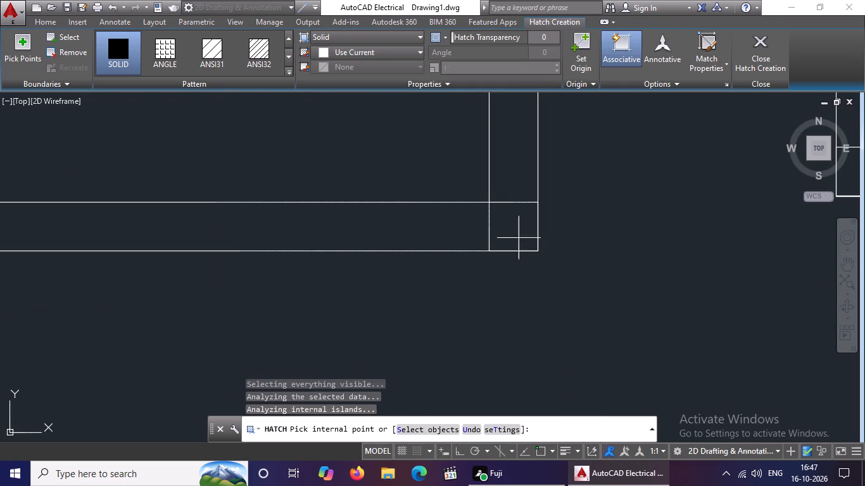
left_click(515, 227)
Fill the three squares on the wall between the two small rooms with the solid hatch.
scroll(528, 223, "down", 4)
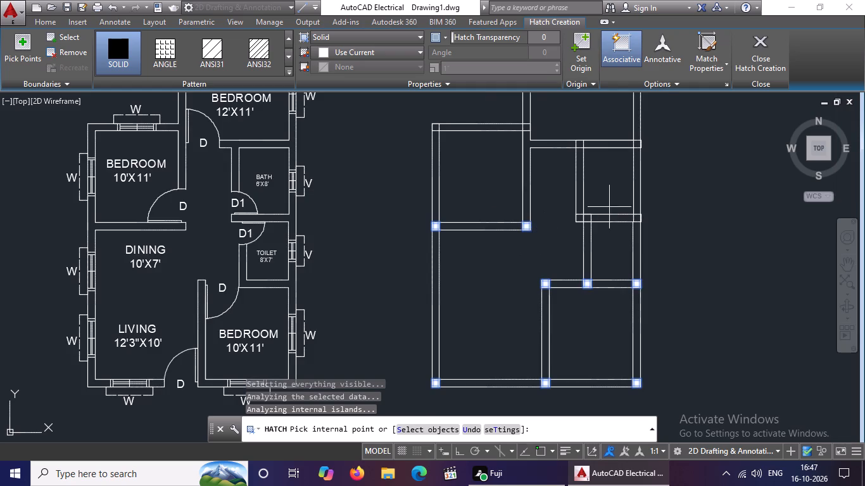
scroll(621, 205, "up", 3)
left_click(447, 256)
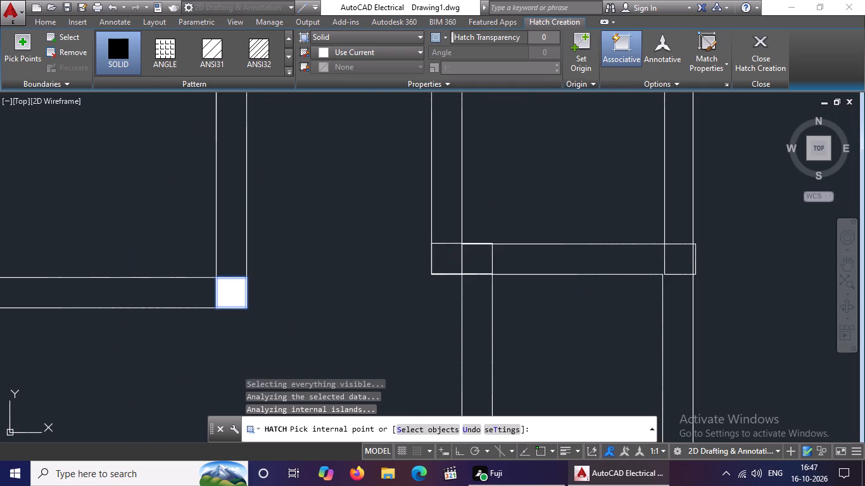
left_click(474, 258)
scroll(555, 256, "down", 2)
scroll(609, 258, "up", 2)
left_click(595, 257)
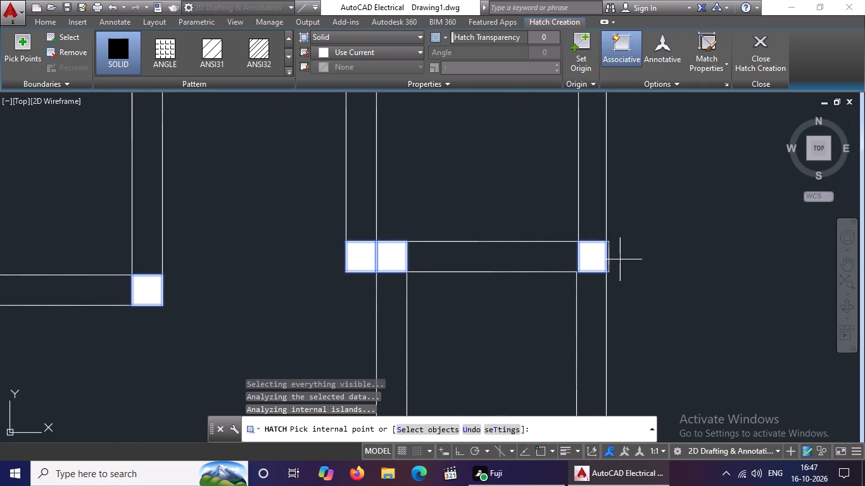
Fill the two squares at the ends of the upper small room's top wall with the solid hatch.
scroll(611, 255, "down", 5)
scroll(583, 208, "up", 4)
left_click(524, 221)
scroll(531, 223, "down", 1)
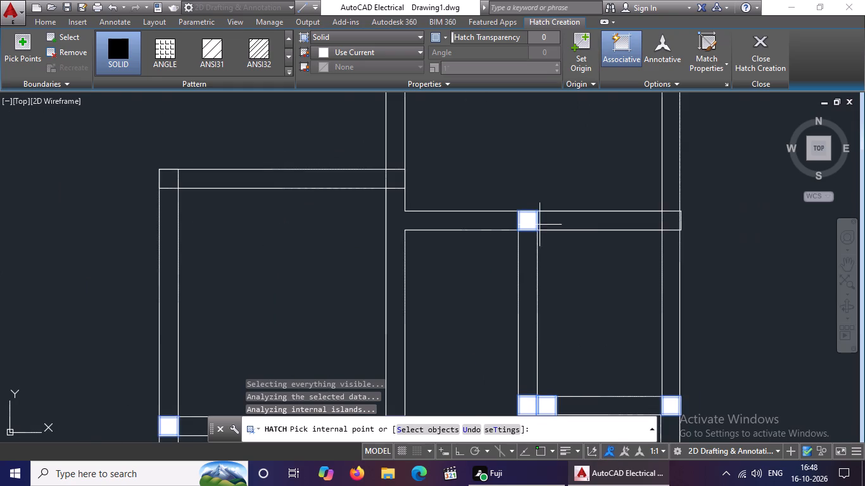
scroll(683, 216, "up", 1)
left_click(667, 220)
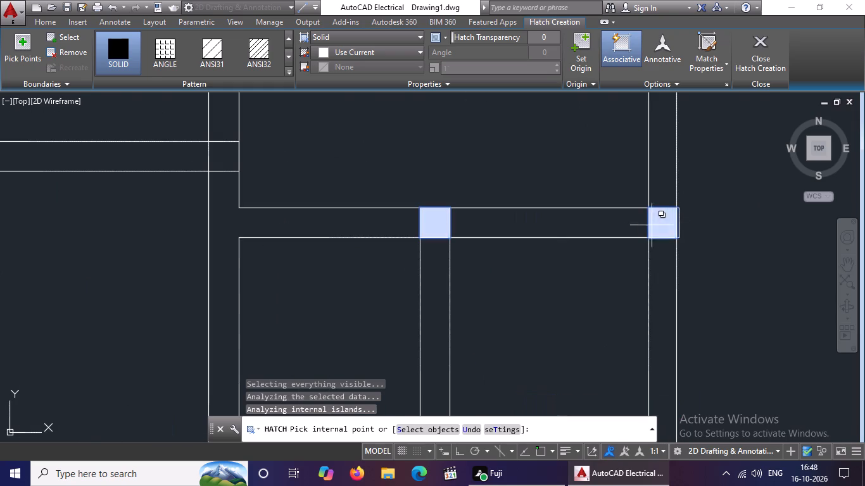
Fill the two squares at the ends of the upper-left room's top wall with the solid hatch.
scroll(534, 216, "down", 3)
scroll(379, 191, "up", 3)
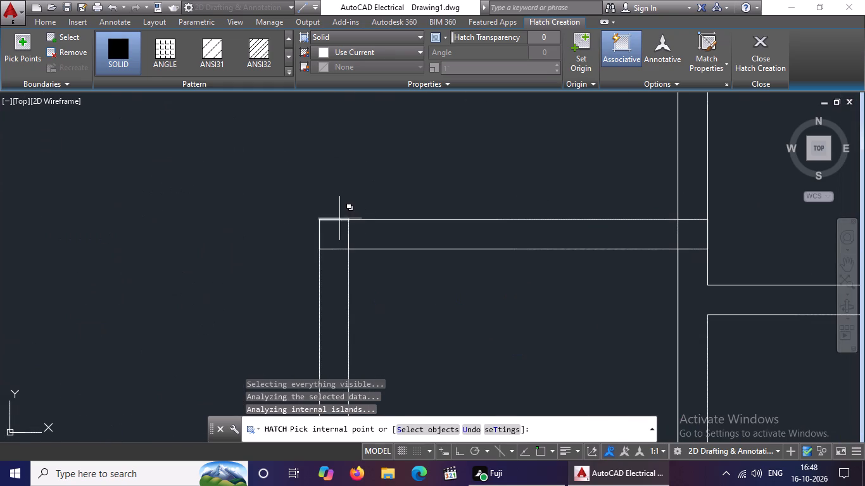
left_click(336, 232)
scroll(576, 209, "down", 2)
scroll(622, 226, "up", 2)
left_click(622, 213)
scroll(648, 201, "down", 3)
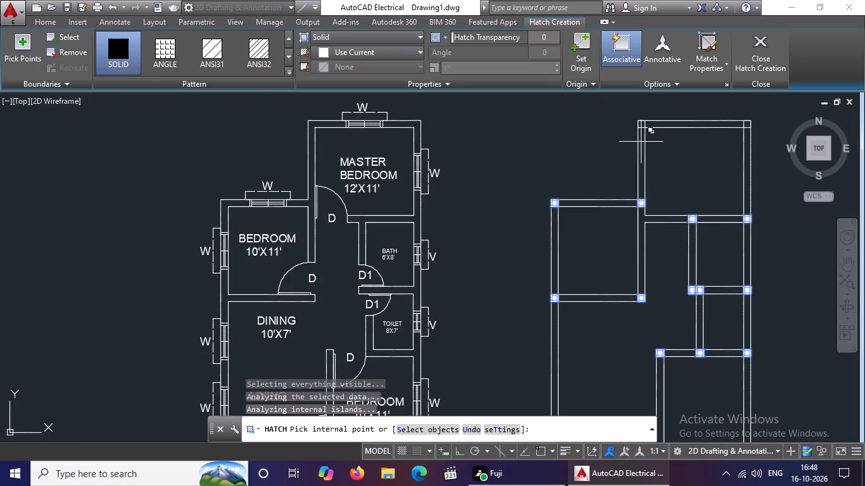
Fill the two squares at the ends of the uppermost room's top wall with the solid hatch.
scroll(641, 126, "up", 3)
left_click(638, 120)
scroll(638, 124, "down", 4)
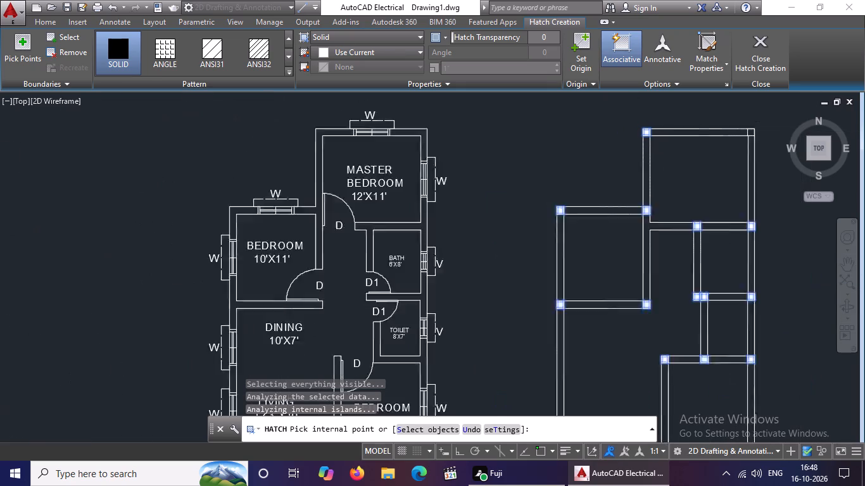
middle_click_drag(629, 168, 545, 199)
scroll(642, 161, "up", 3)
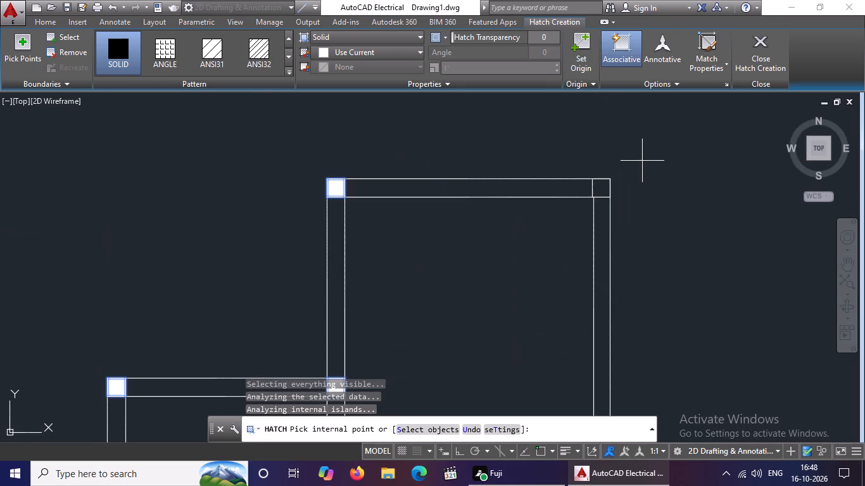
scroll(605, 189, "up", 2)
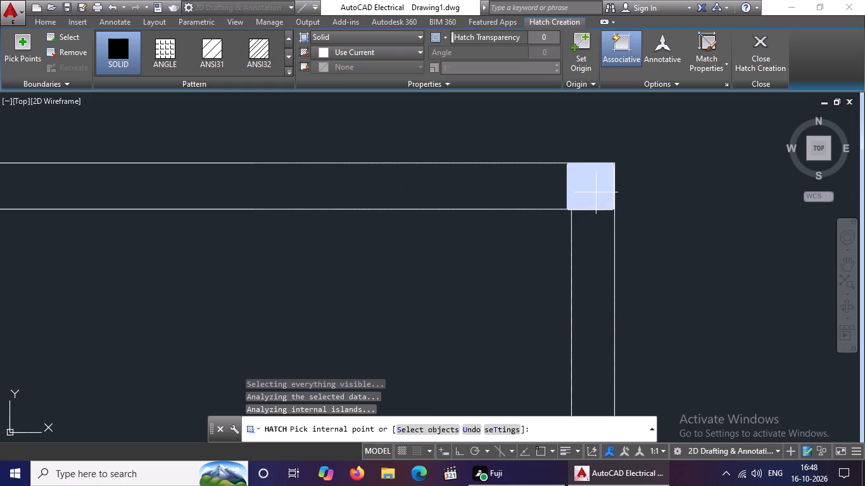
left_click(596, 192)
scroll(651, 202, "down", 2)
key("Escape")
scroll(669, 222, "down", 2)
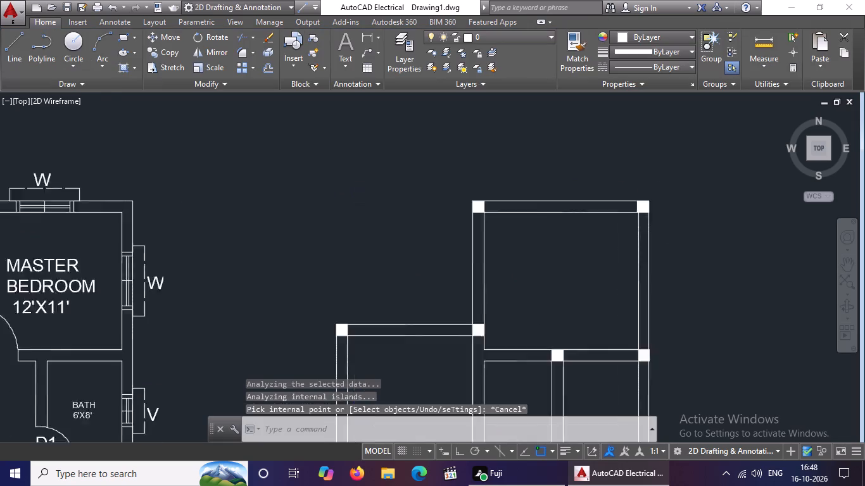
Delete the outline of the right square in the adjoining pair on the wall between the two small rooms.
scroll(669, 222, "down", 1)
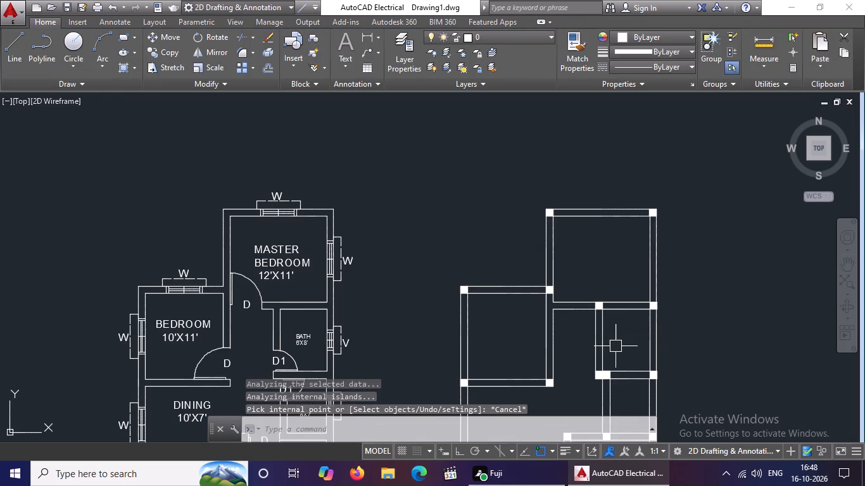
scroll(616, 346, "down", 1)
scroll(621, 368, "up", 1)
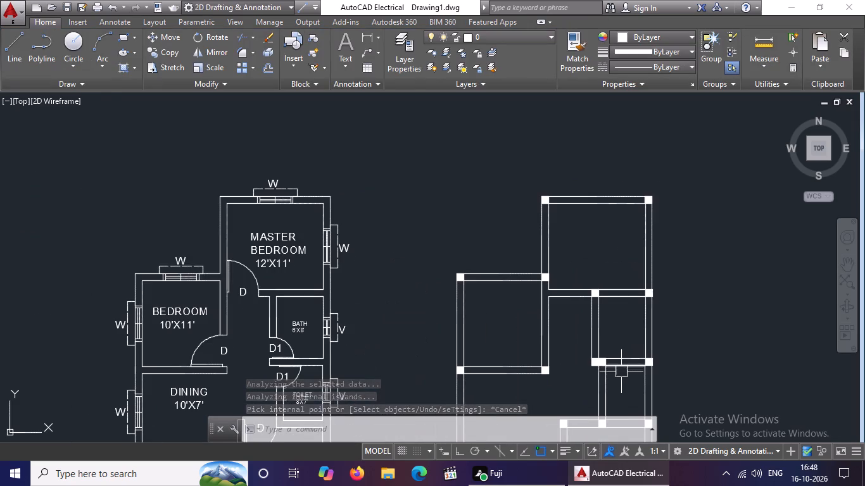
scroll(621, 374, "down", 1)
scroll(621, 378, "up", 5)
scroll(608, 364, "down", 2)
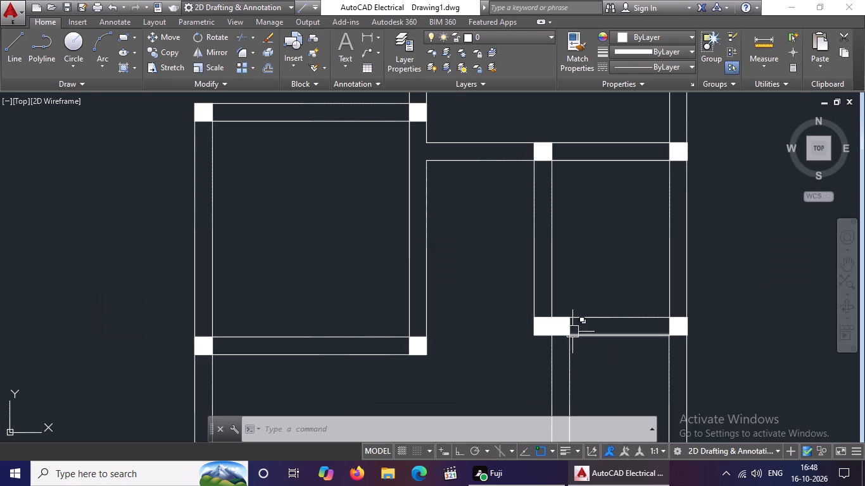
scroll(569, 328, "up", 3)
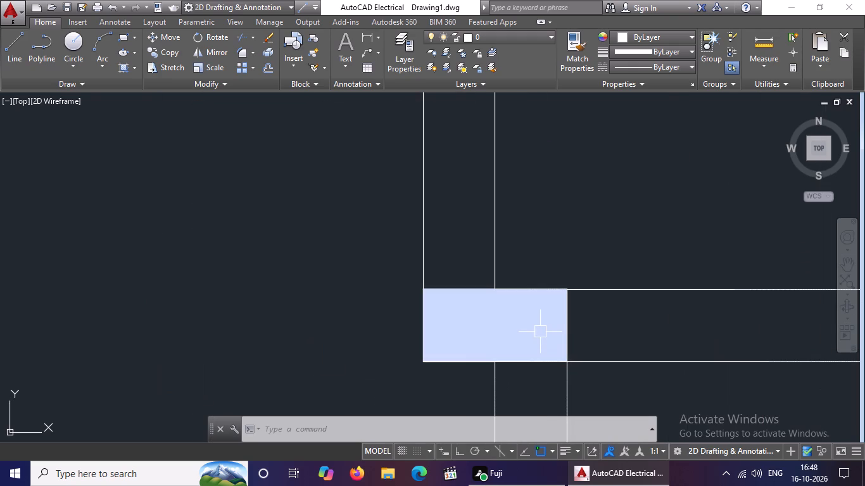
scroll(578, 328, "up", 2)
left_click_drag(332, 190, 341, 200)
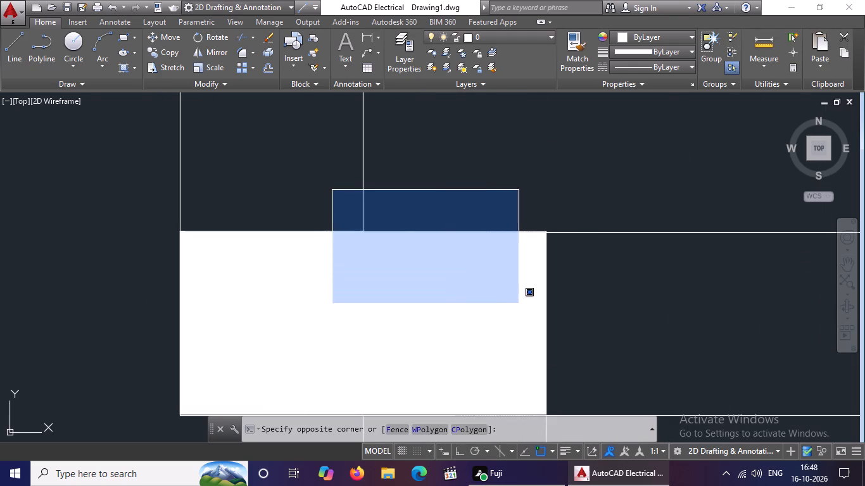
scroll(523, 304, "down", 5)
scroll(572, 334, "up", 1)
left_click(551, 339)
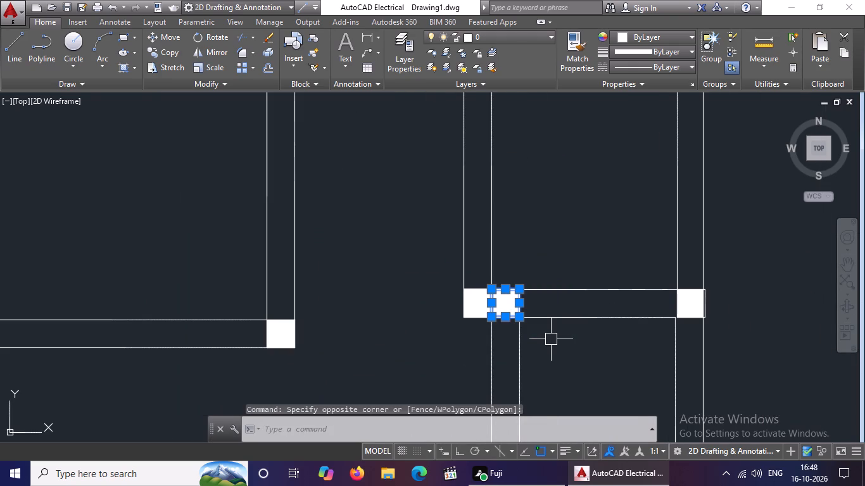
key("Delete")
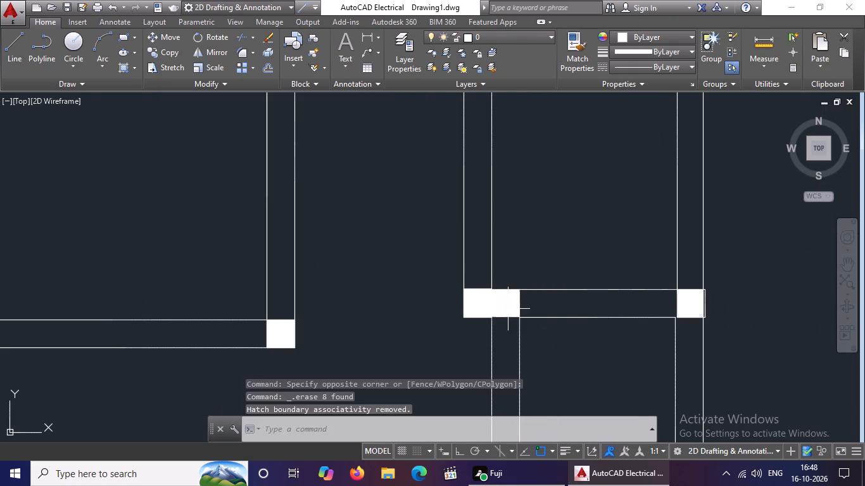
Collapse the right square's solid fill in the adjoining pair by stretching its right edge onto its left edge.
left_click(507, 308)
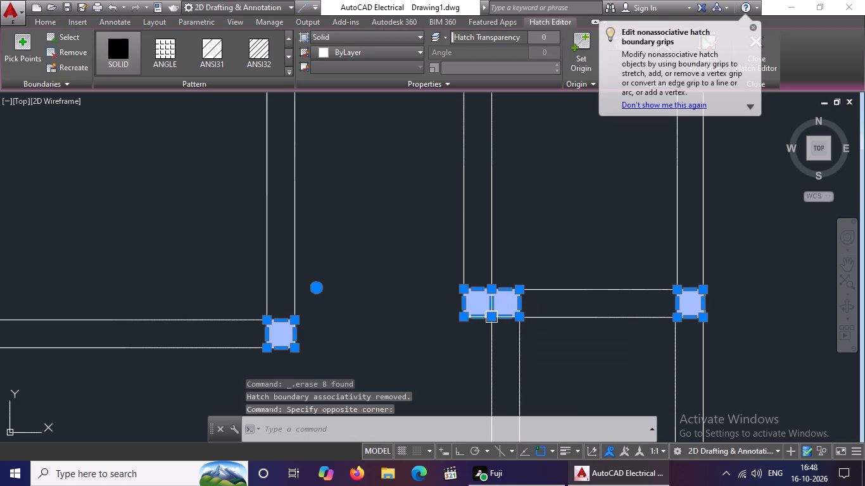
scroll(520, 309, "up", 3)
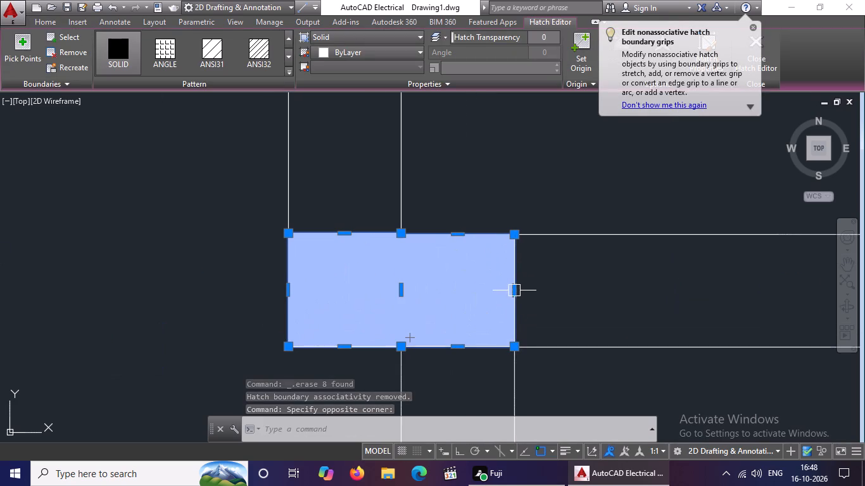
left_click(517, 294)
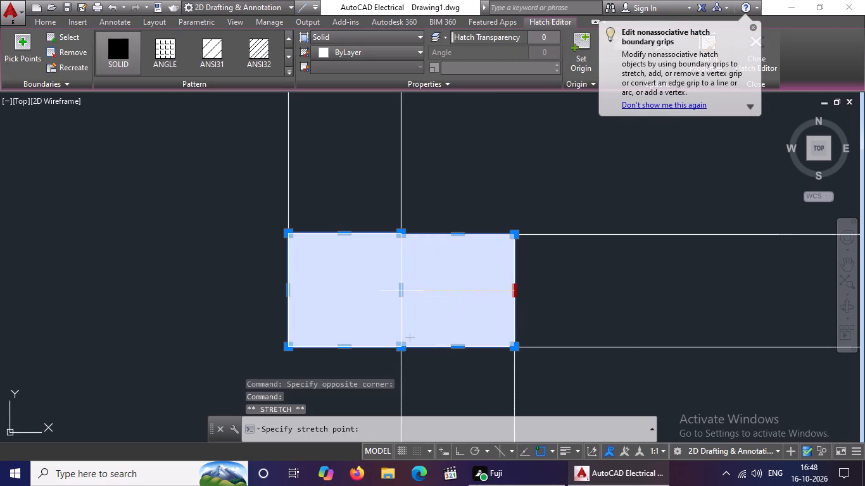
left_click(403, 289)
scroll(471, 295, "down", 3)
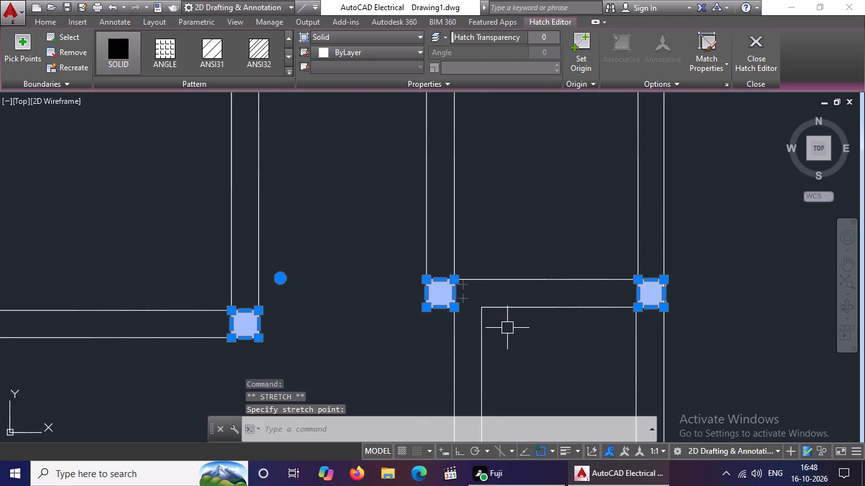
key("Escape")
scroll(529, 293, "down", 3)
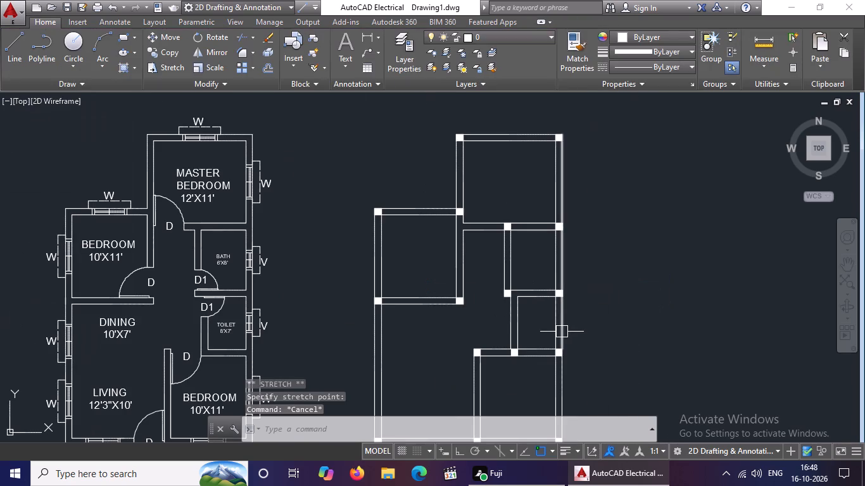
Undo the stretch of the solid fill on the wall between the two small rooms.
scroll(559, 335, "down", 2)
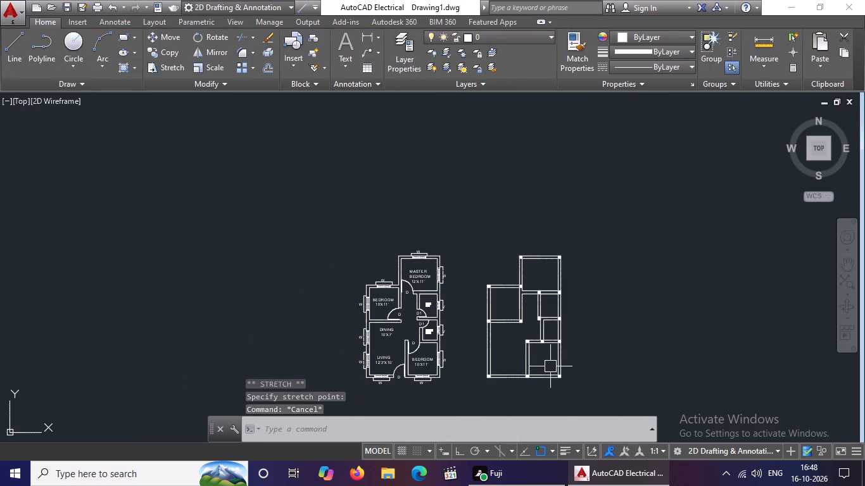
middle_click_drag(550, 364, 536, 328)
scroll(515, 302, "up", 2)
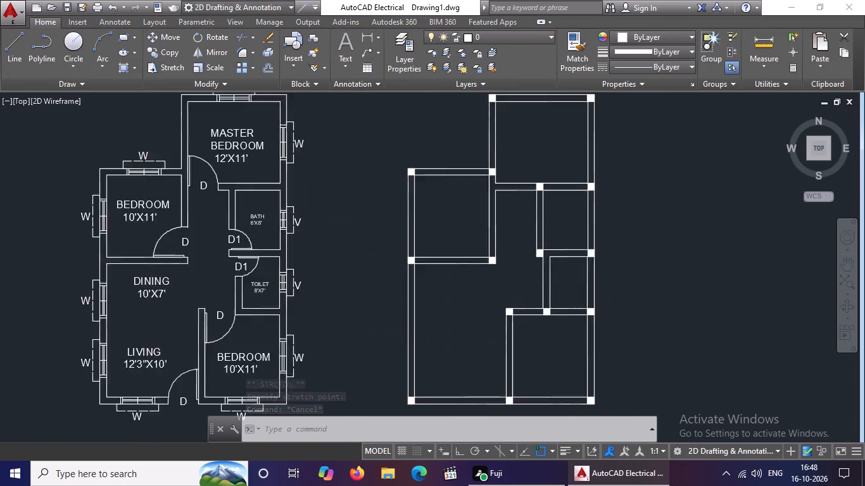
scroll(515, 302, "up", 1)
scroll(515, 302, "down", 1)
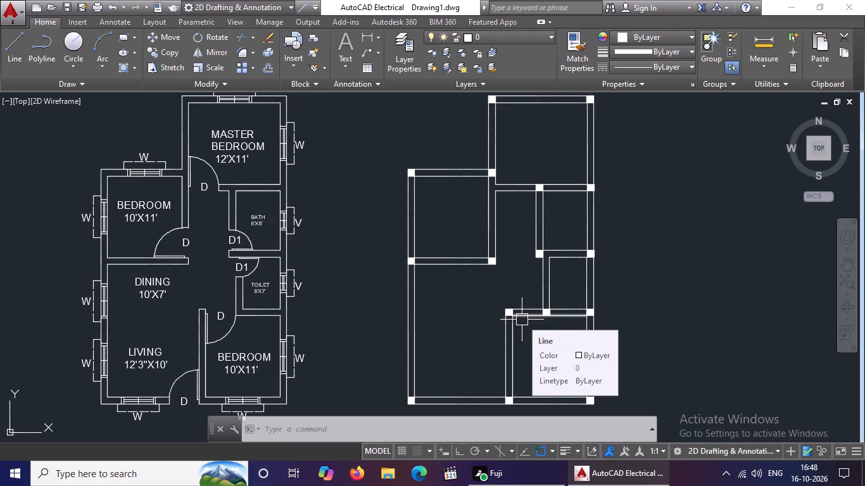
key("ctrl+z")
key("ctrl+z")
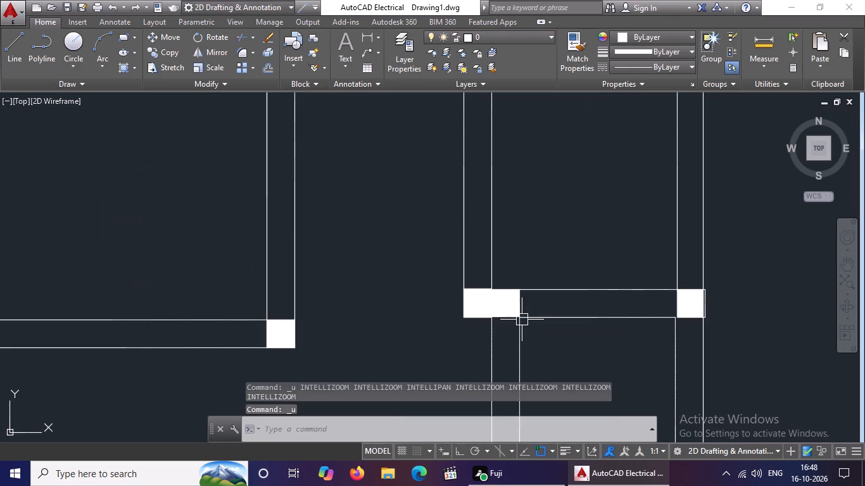
Undo the deletion of the square's outline and the solid hatching of the column squares.
scroll(522, 320, "down", 2)
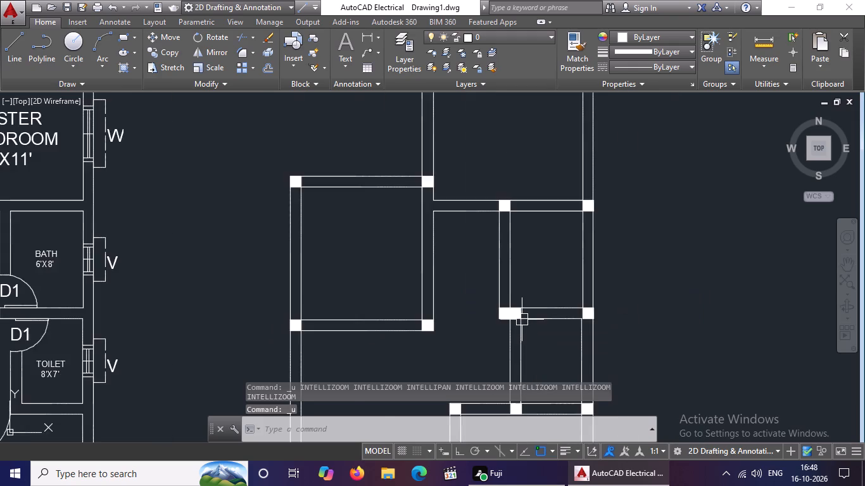
scroll(522, 320, "down", 3)
middle_click_drag(518, 329, 508, 314)
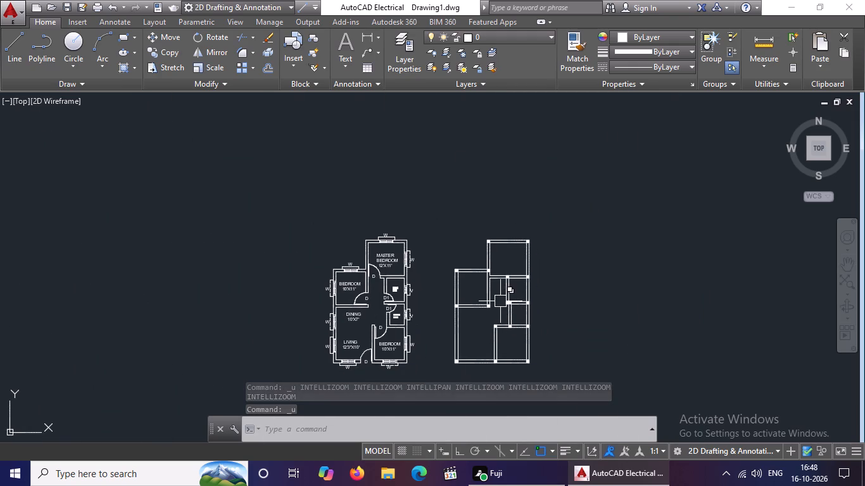
middle_click_drag(500, 333, 495, 321)
scroll(500, 333, "up", 1)
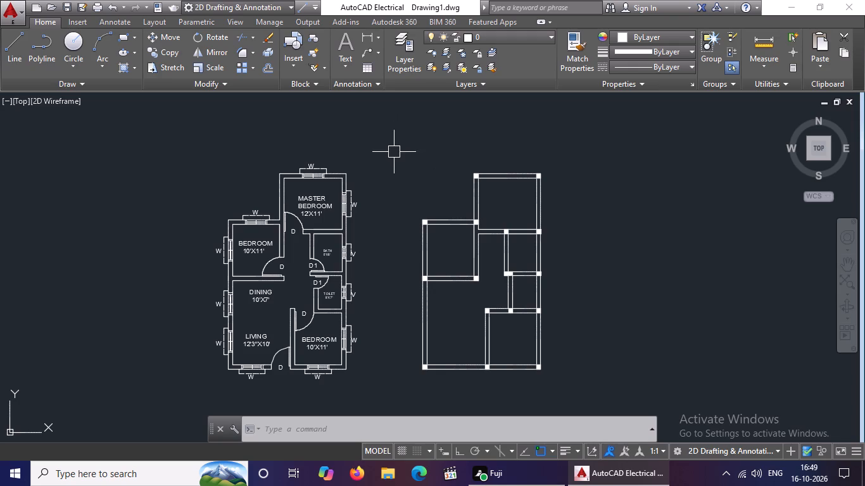
scroll(458, 256, "up", 1)
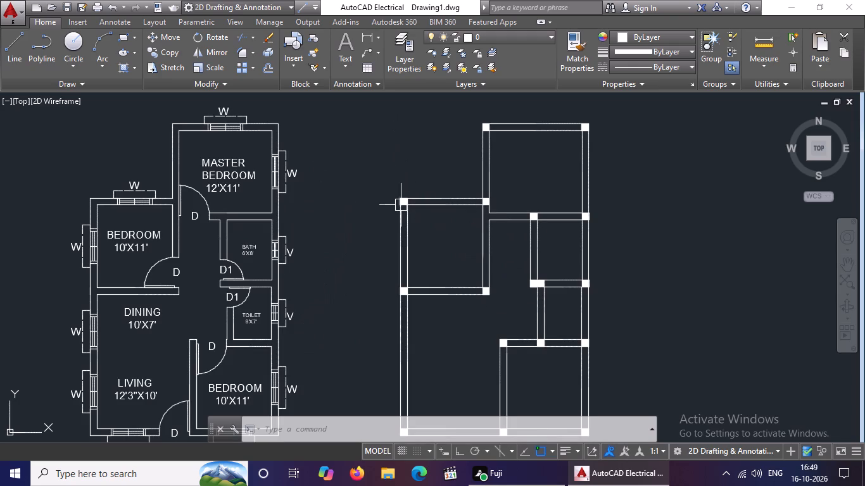
key("ctrl+z")
key("ctrl+z")
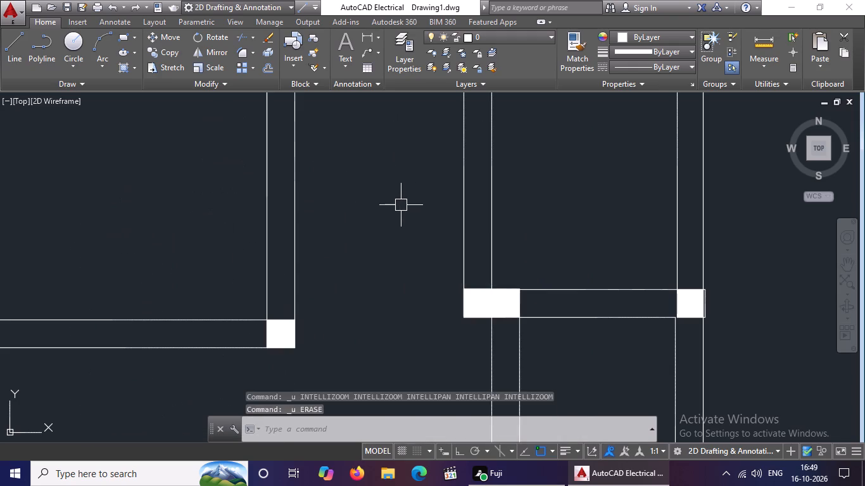
key("ctrl+z")
Draw two crossing diagonal lines between opposite corners of the square at the uppermost room's top-left corner.
middle_click_drag(458, 283, 455, 340)
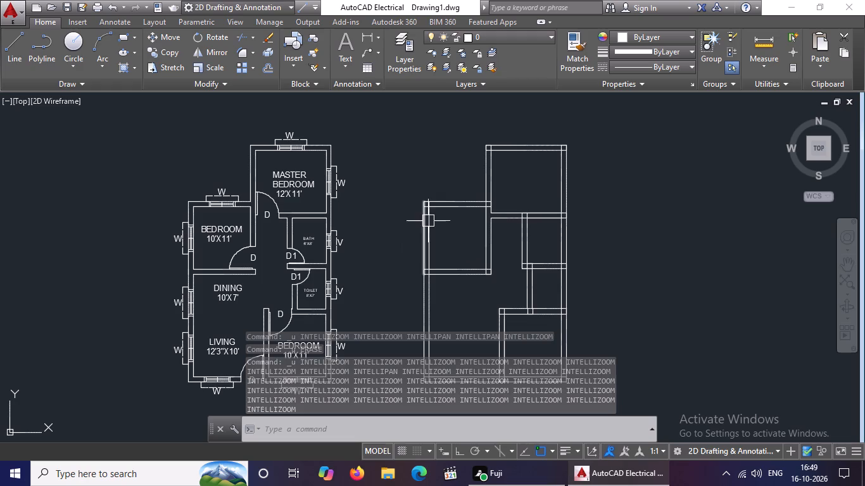
scroll(518, 134, "up", 2)
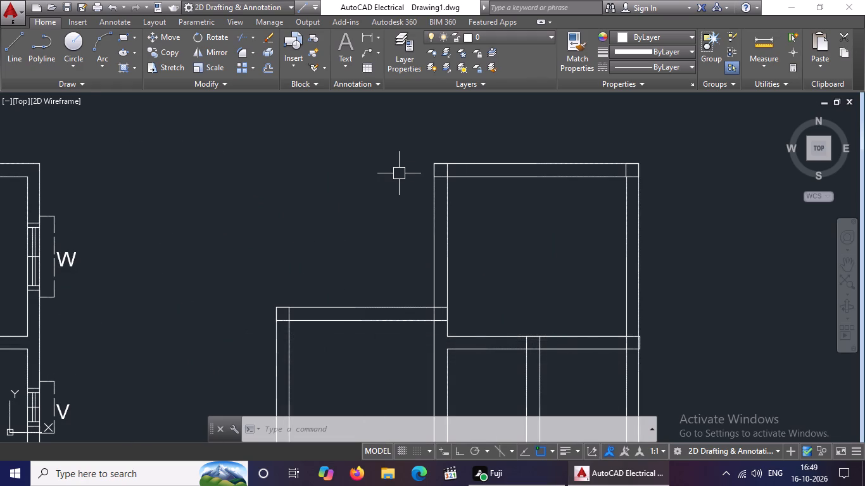
scroll(463, 194, "up", 1)
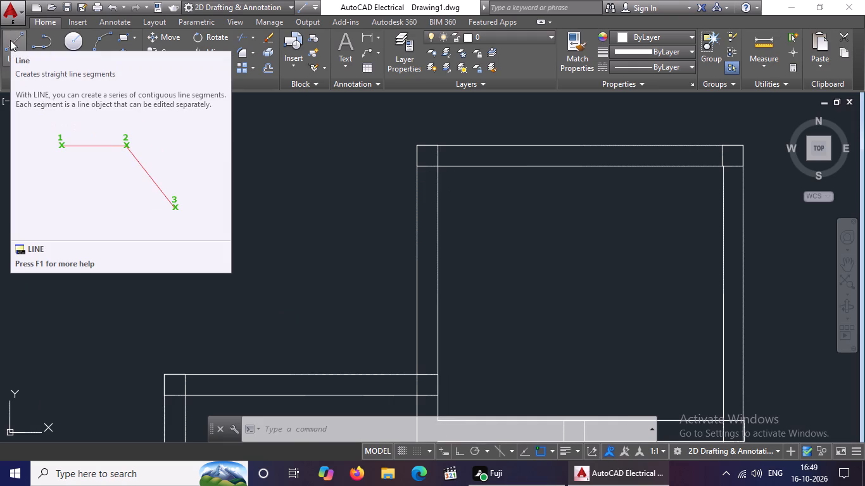
left_click(14, 39)
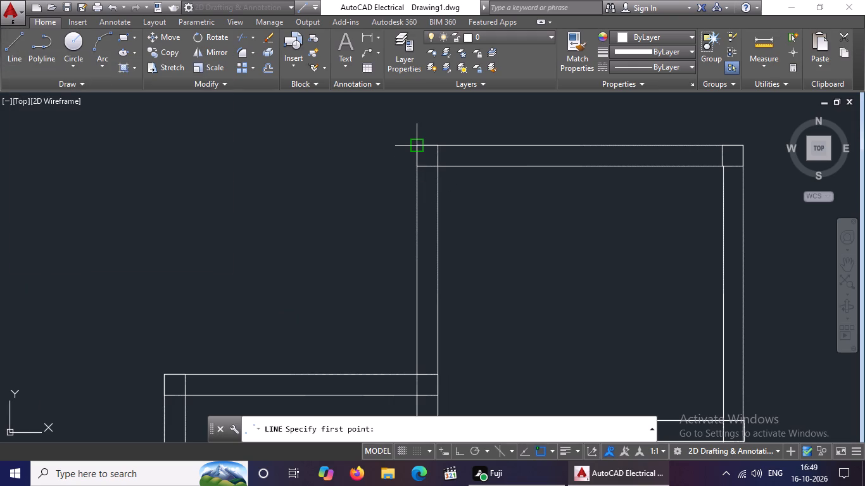
left_click(419, 141)
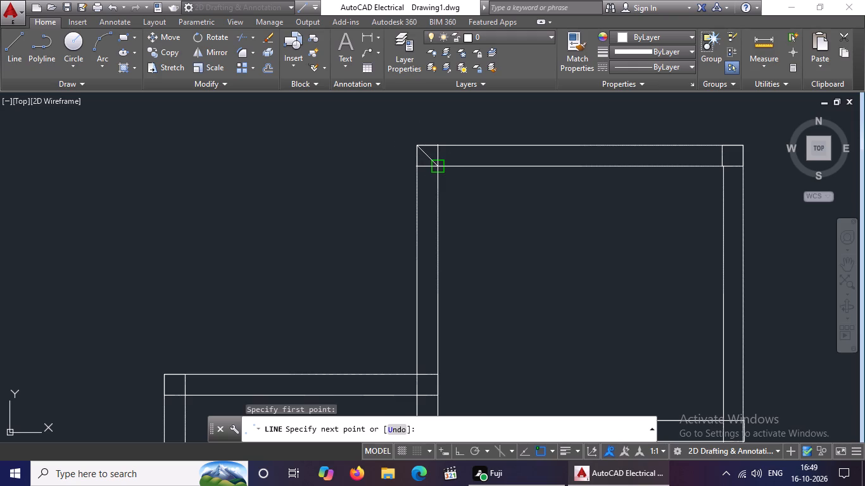
left_click(438, 166)
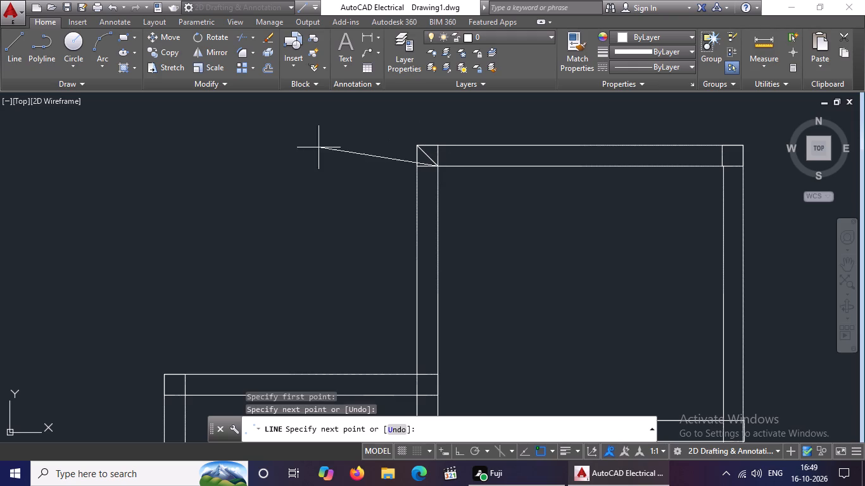
key("Escape")
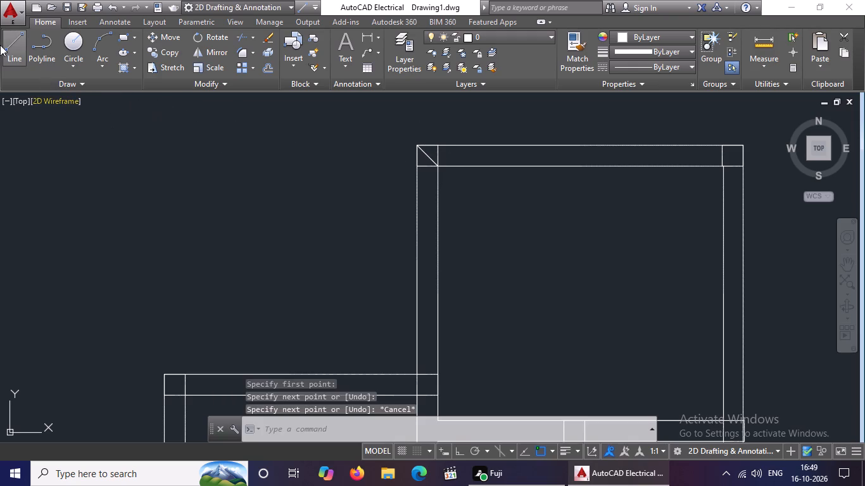
left_click(16, 53)
scroll(457, 175, "up", 2)
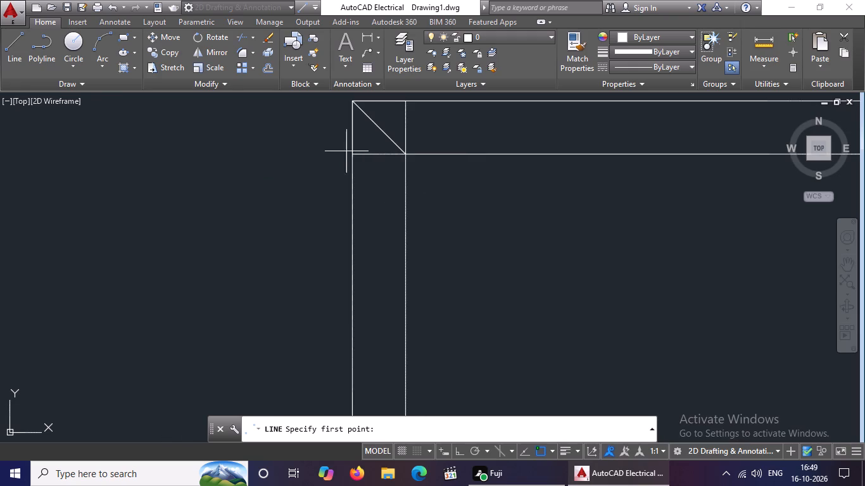
left_click(355, 154)
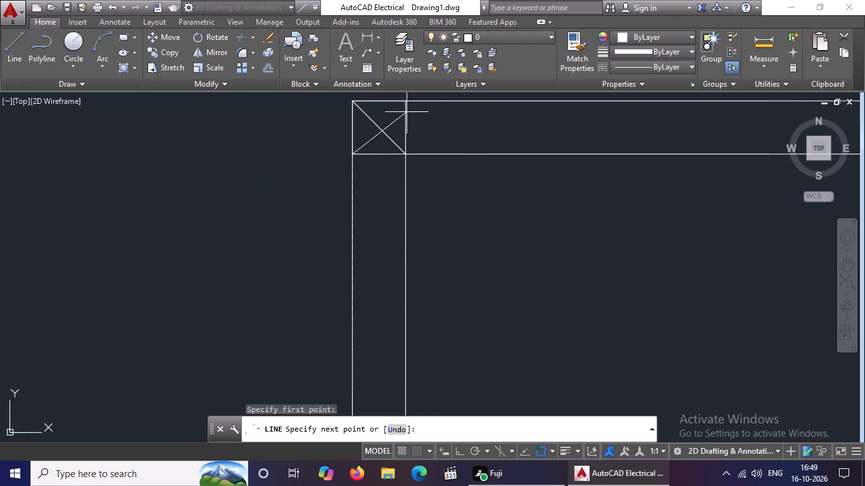
left_click(405, 101)
key("Escape")
scroll(415, 147, "down", 2)
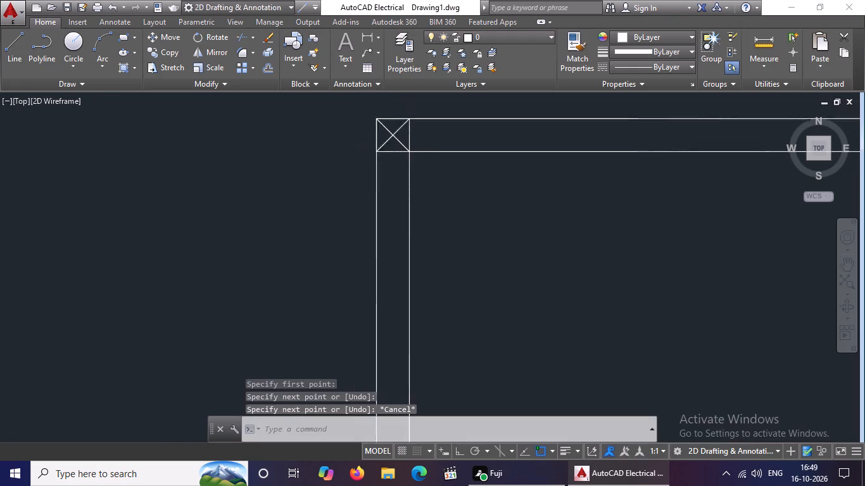
Draw two crossing diagonal lines between opposite corners of the square at the uppermost room's top-right corner.
scroll(415, 147, "down", 1)
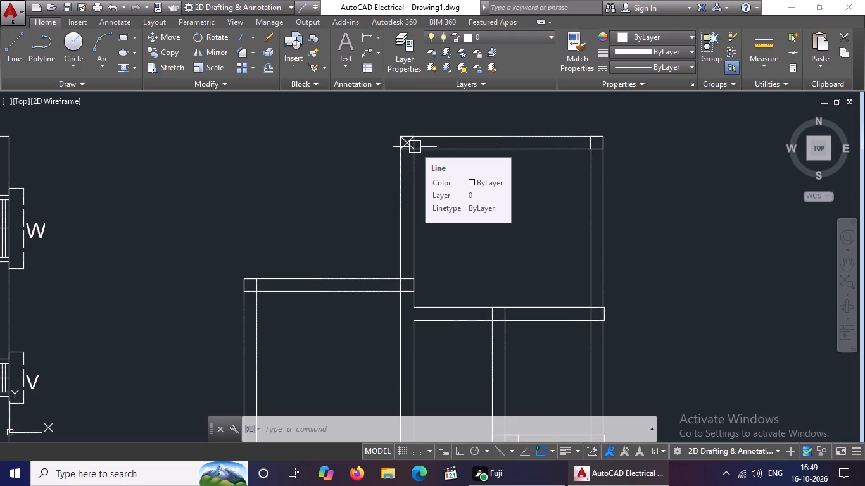
left_click(13, 59)
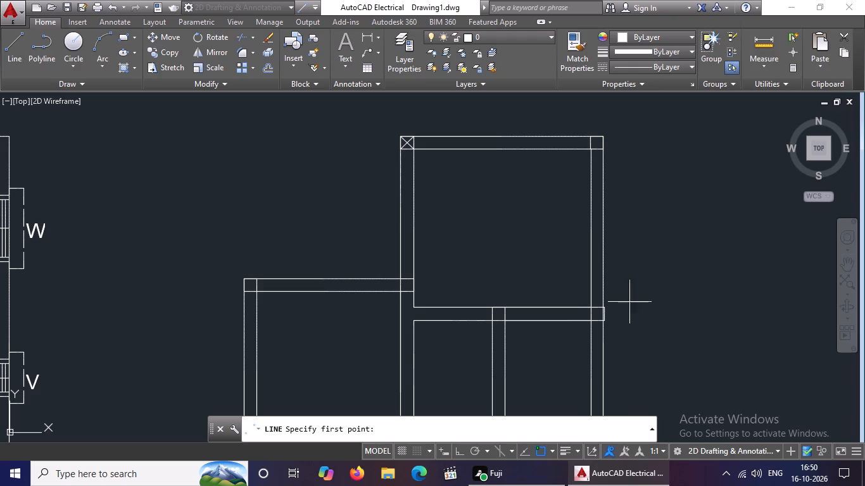
scroll(590, 136, "up", 1)
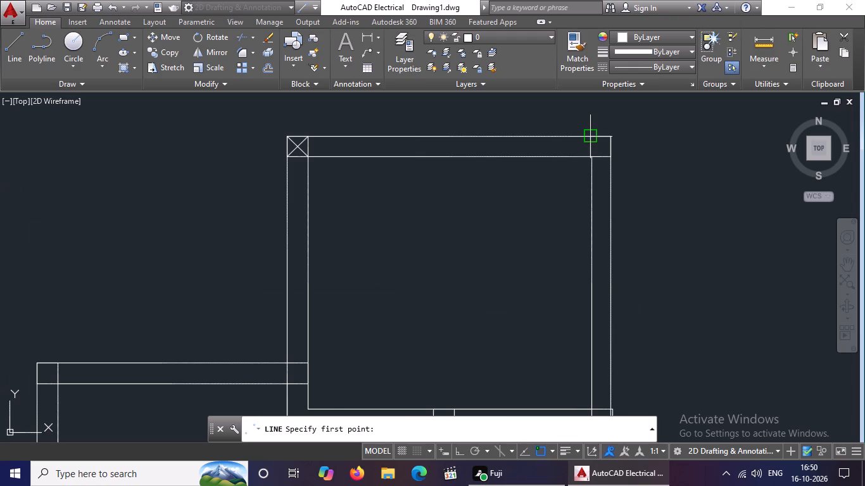
left_click(591, 139)
left_click(613, 161)
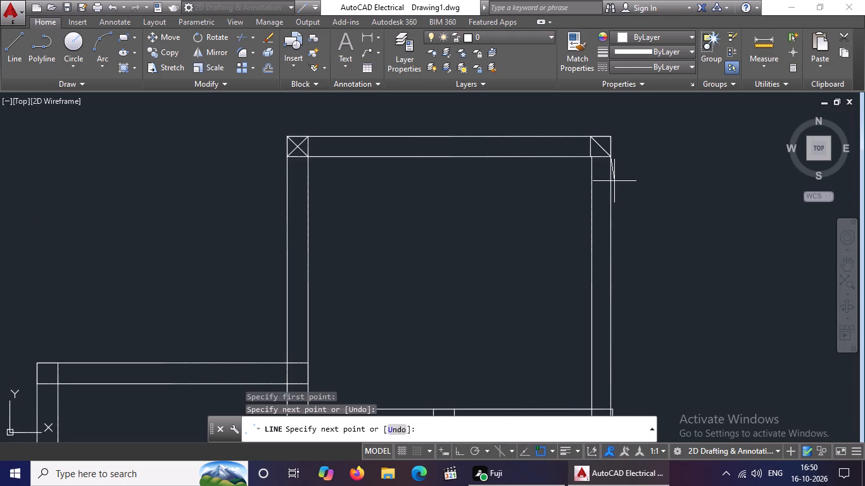
key("Escape")
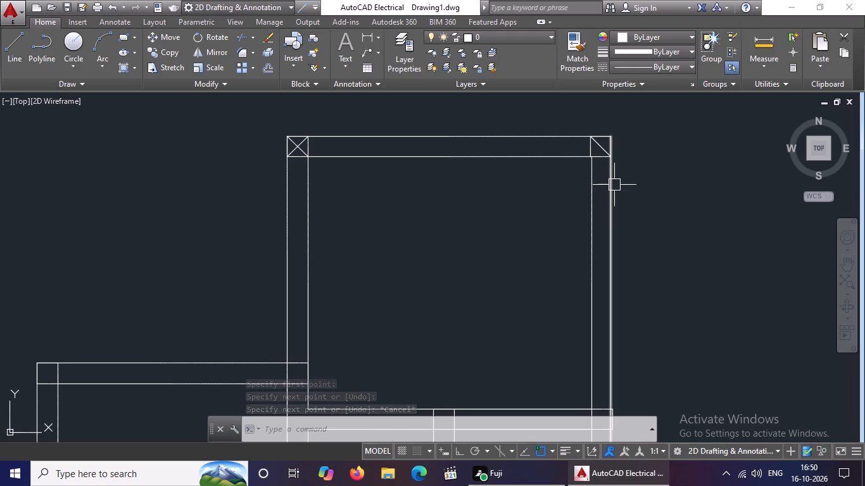
left_click(13, 40)
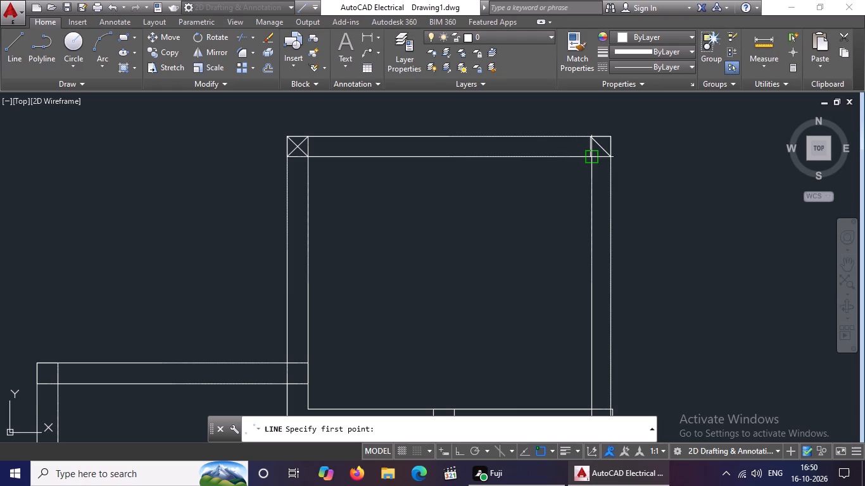
scroll(615, 138, "up", 3)
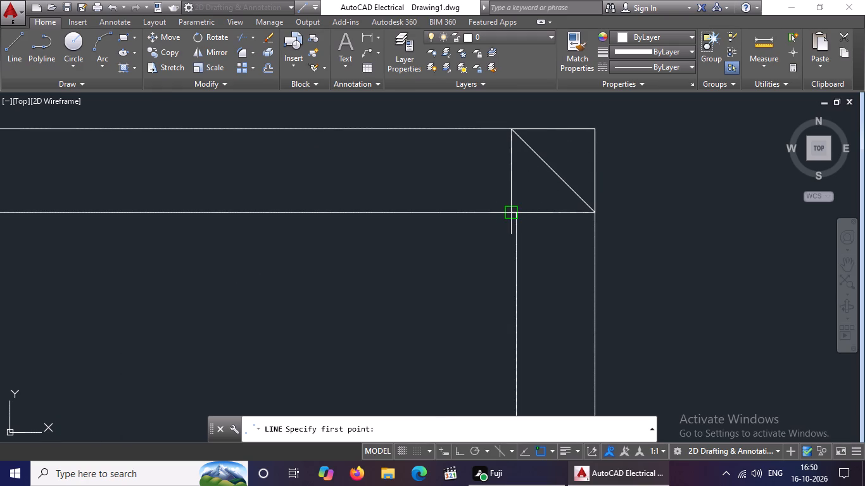
left_click(511, 214)
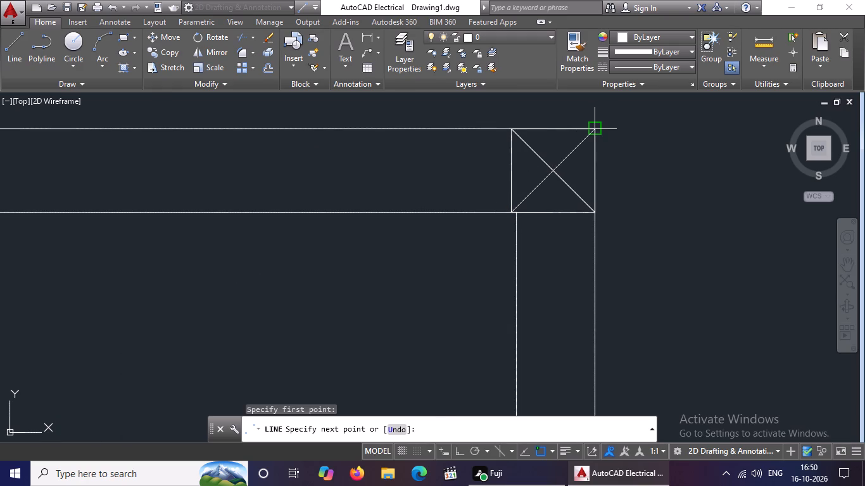
left_click(591, 134)
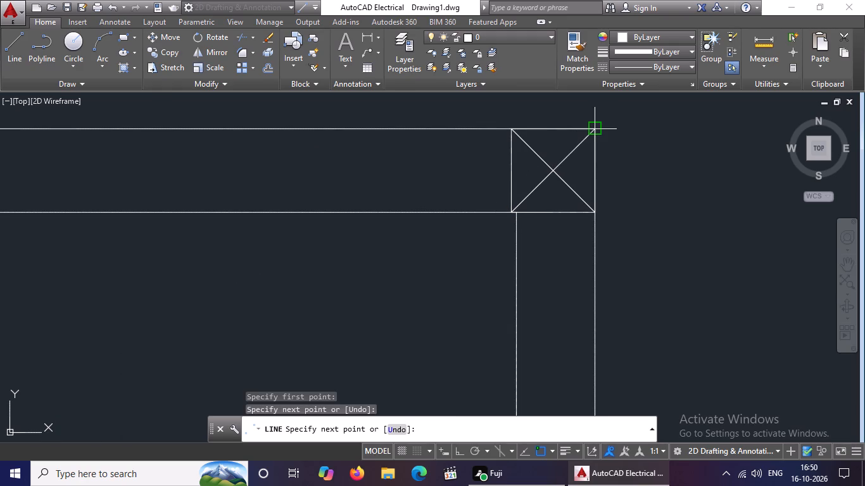
key("Escape")
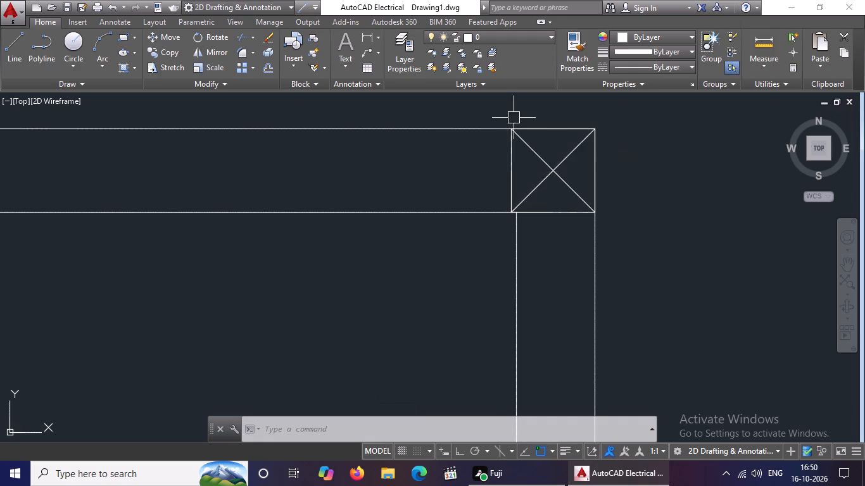
Draw two crossing diagonals in the square where the left room's top wall meets the uppermost room's left wall.
scroll(525, 183, "down", 3)
scroll(454, 299, "down", 2)
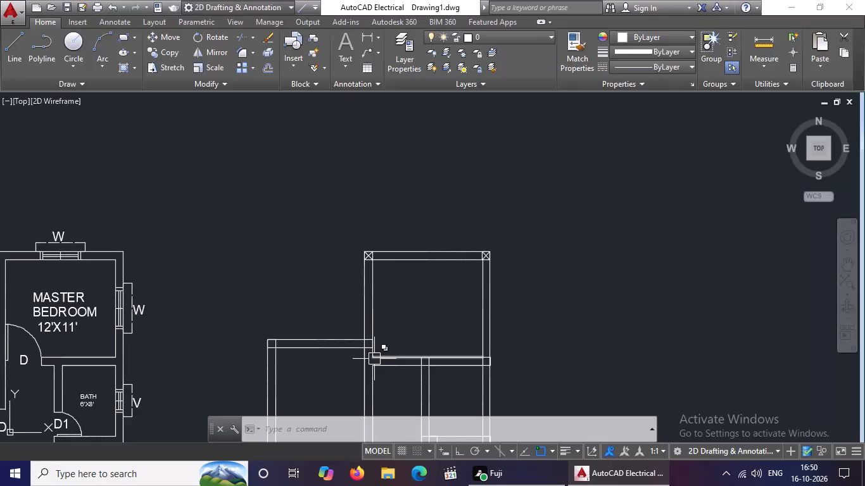
scroll(358, 350, "up", 3)
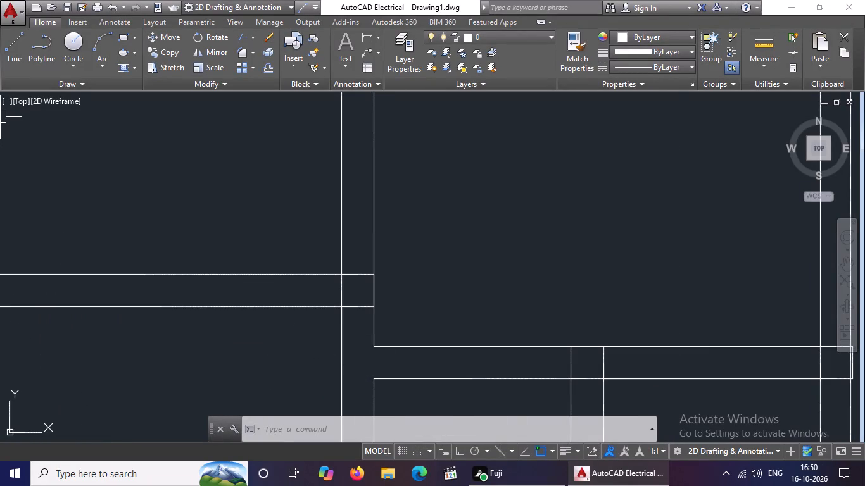
left_click(9, 52)
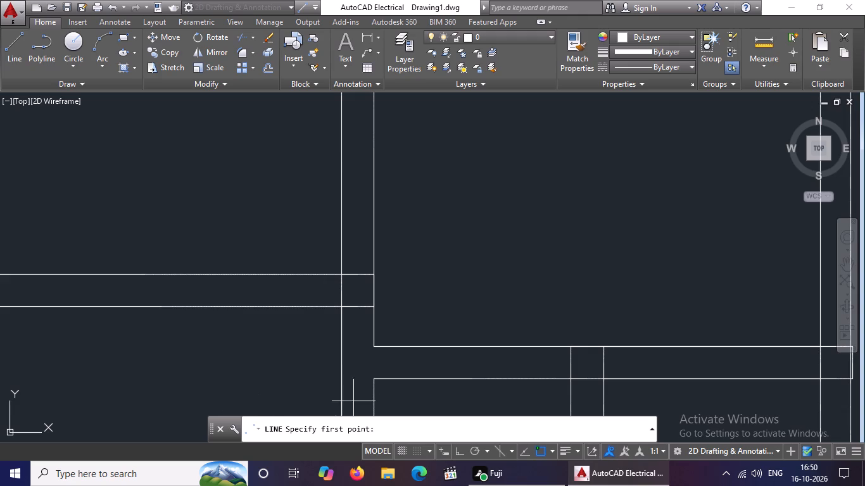
left_click(341, 273)
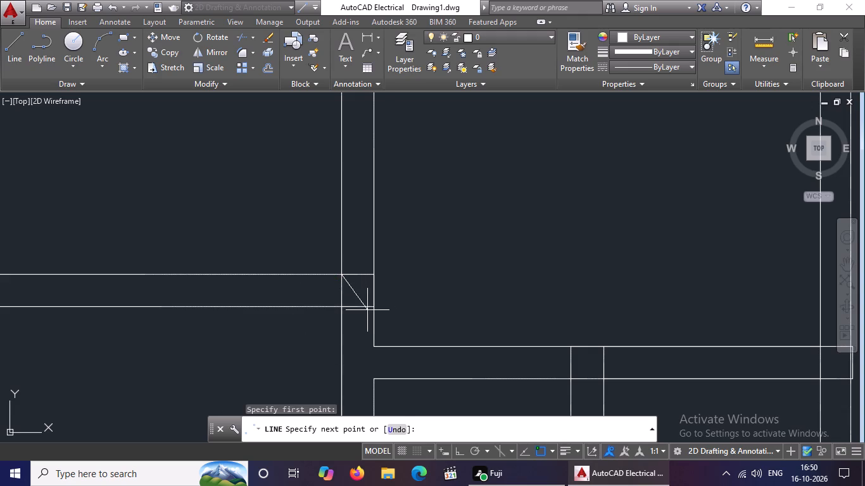
left_click(369, 306)
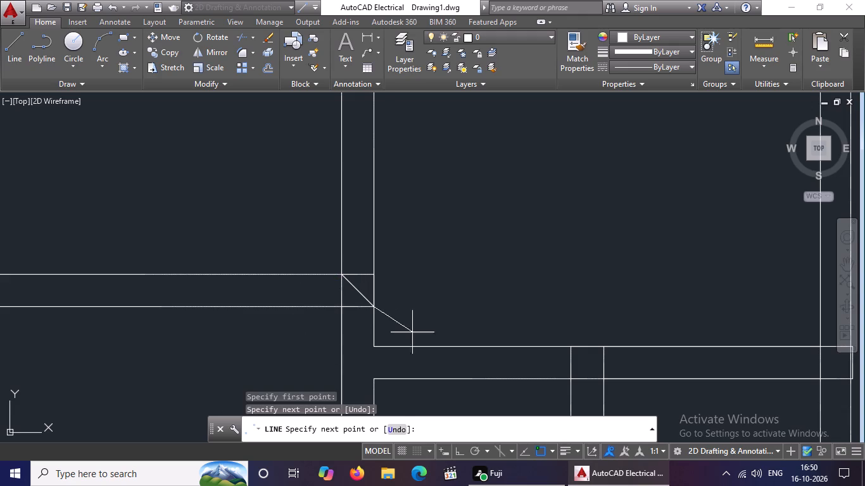
key("Escape")
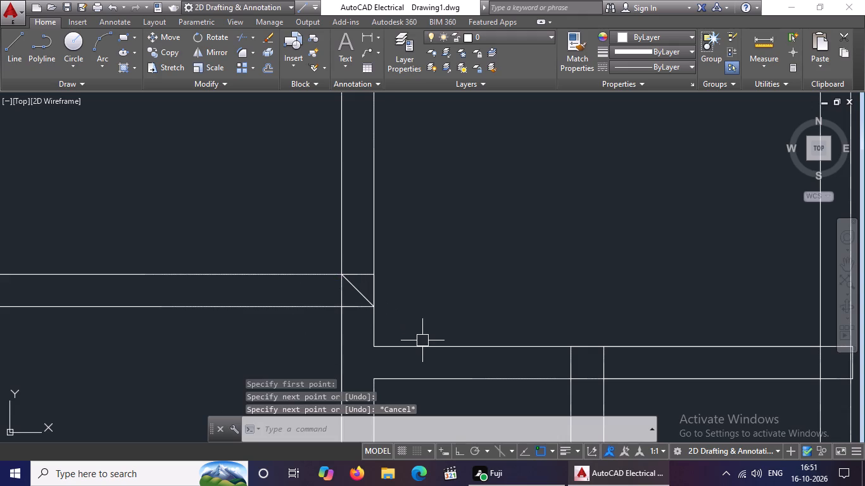
key("l")
key("Return")
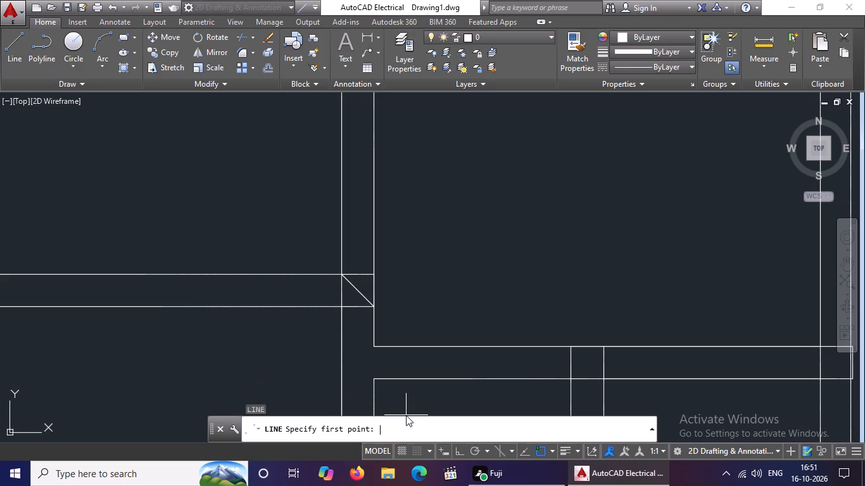
left_click(338, 310)
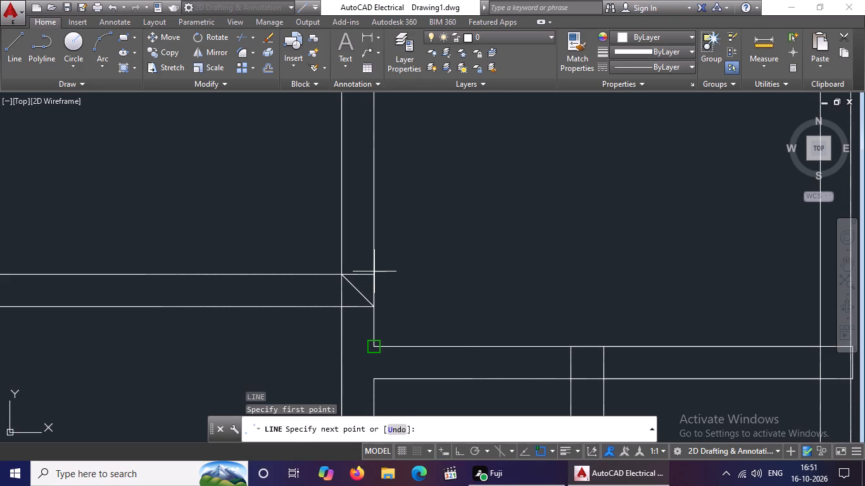
left_click(373, 278)
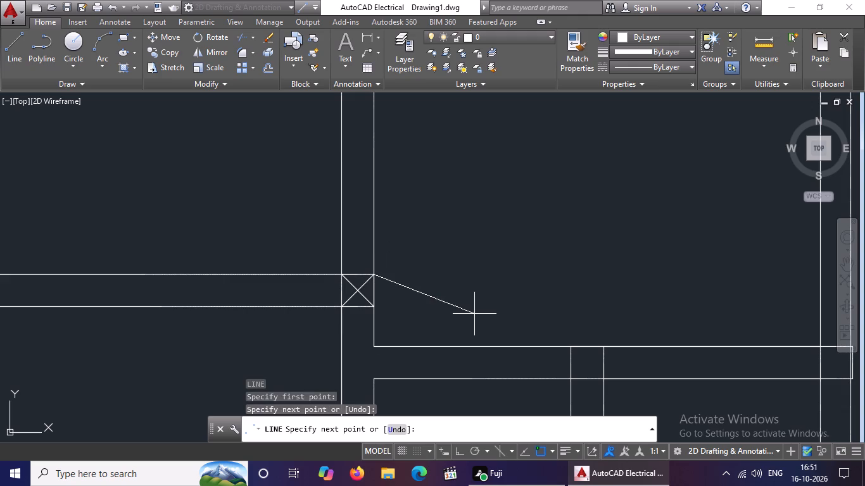
key("Escape")
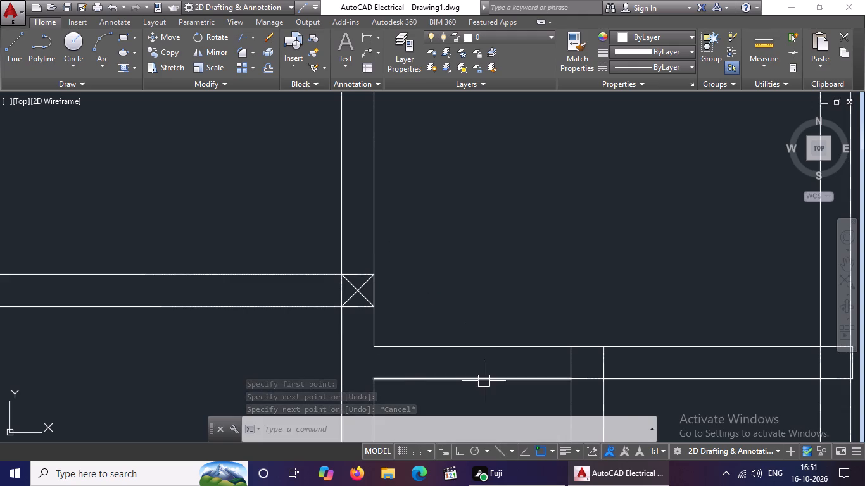
Draw two crossing diagonal lines between opposite corners of the square at the left room's top-left corner.
scroll(484, 381, "down", 2)
scroll(277, 371, "up", 1)
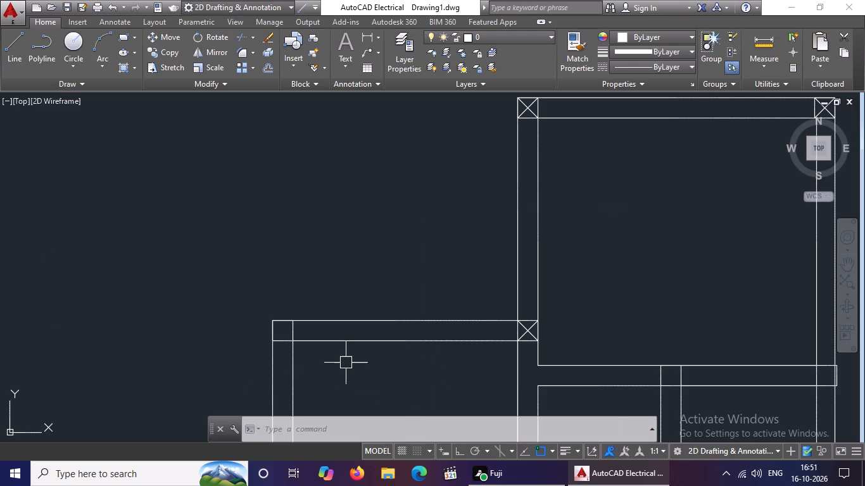
key("l")
key("Return")
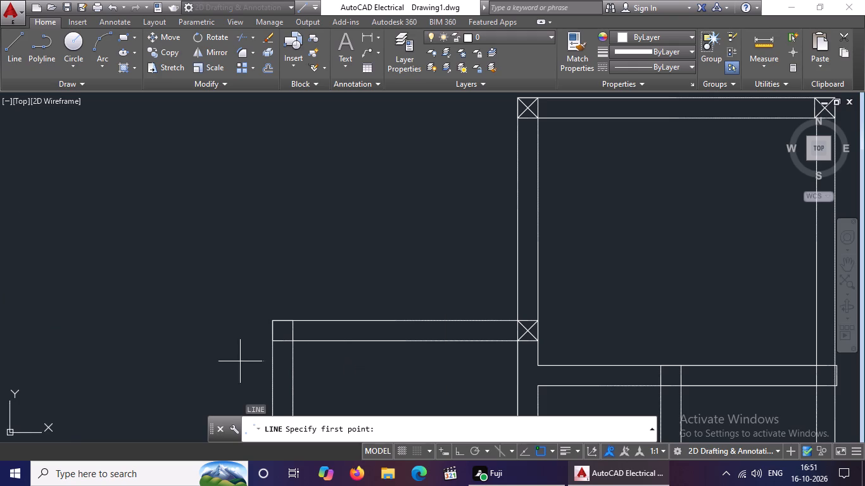
left_click(273, 337)
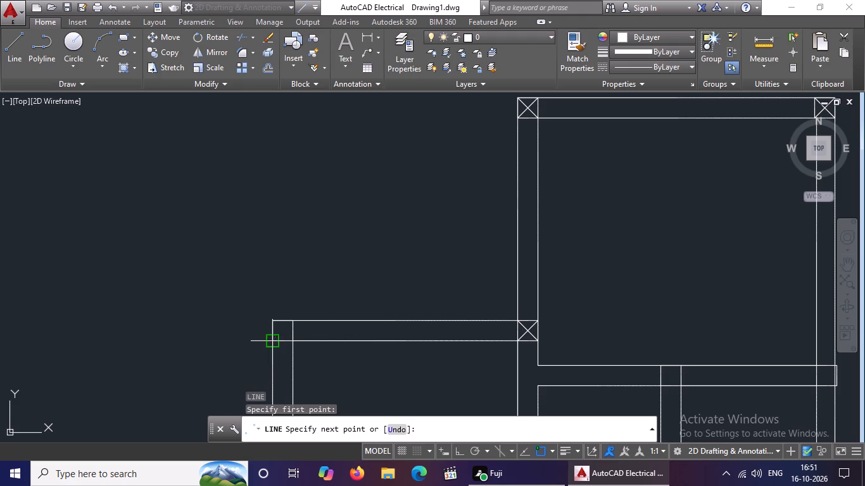
left_click(287, 323)
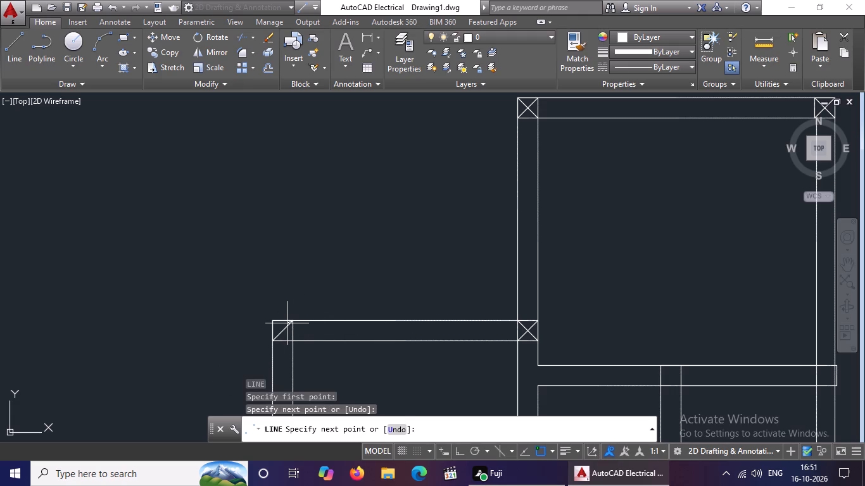
key("Escape")
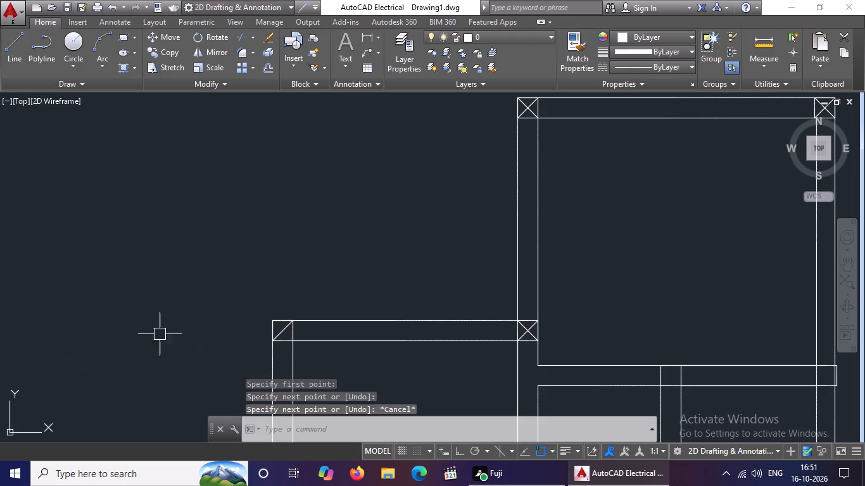
key("l")
key("Return")
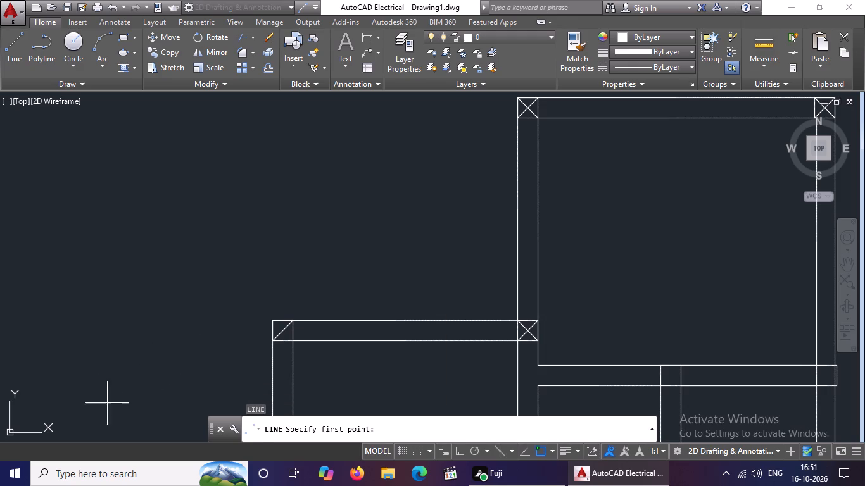
left_click(274, 316)
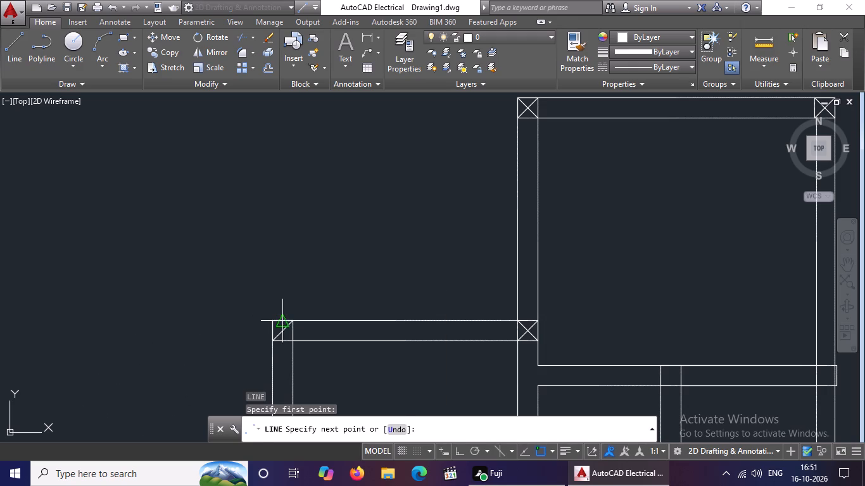
left_click(292, 343)
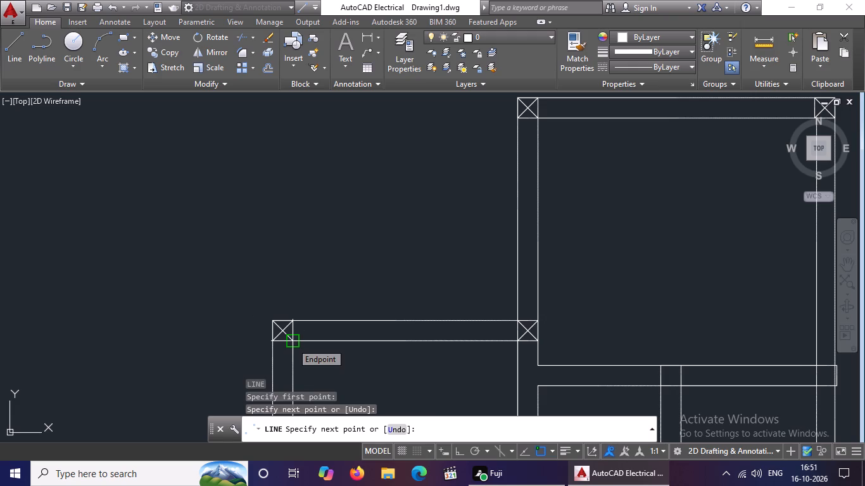
key("Escape")
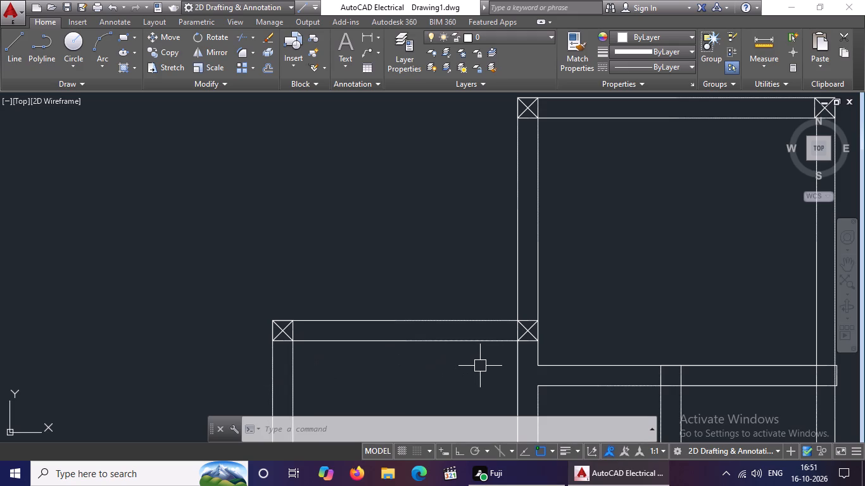
Draw two crossing diagonals in the square where the small right-hand room's left wall meets the uppermost room's bottom wall.
scroll(480, 366, "down", 2)
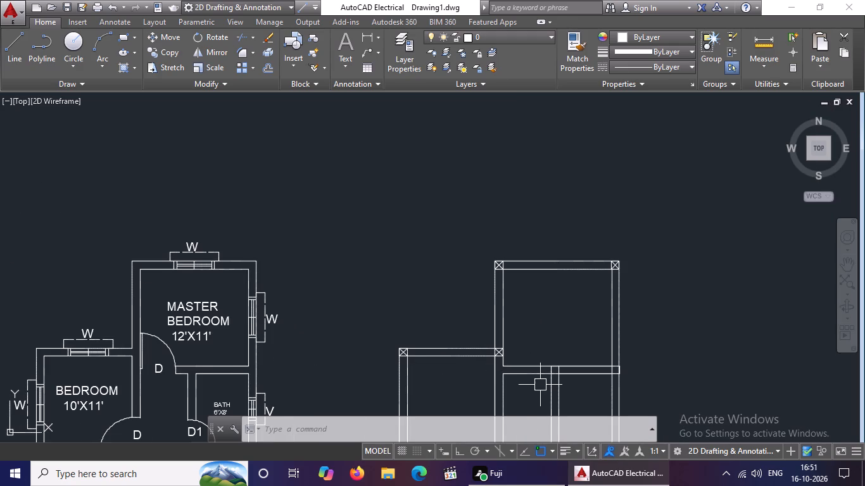
middle_click_drag(540, 380, 495, 352)
scroll(514, 366, "up", 3)
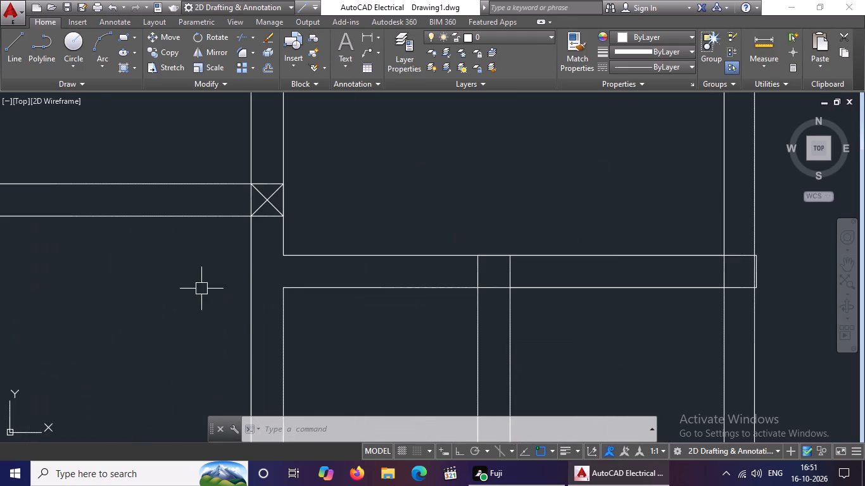
key("l")
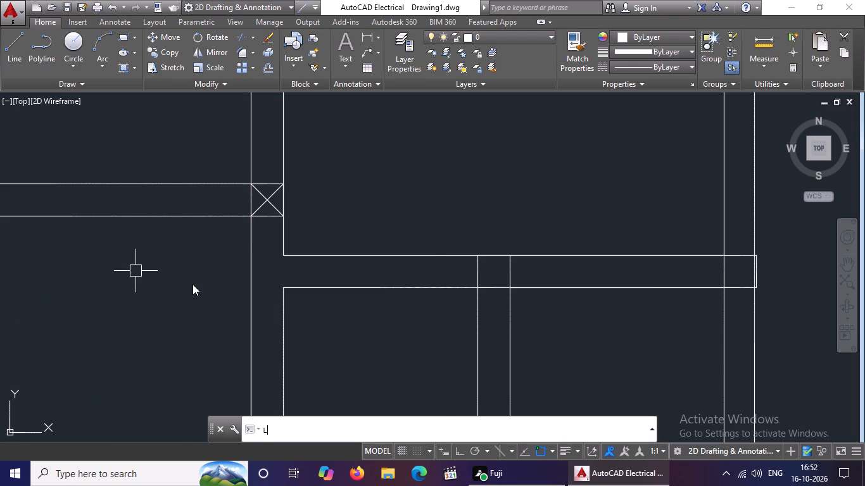
key("Return")
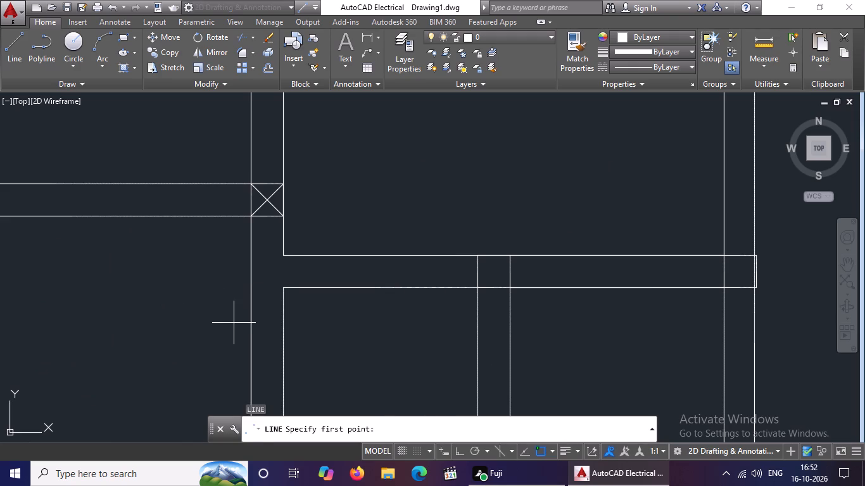
left_click(477, 258)
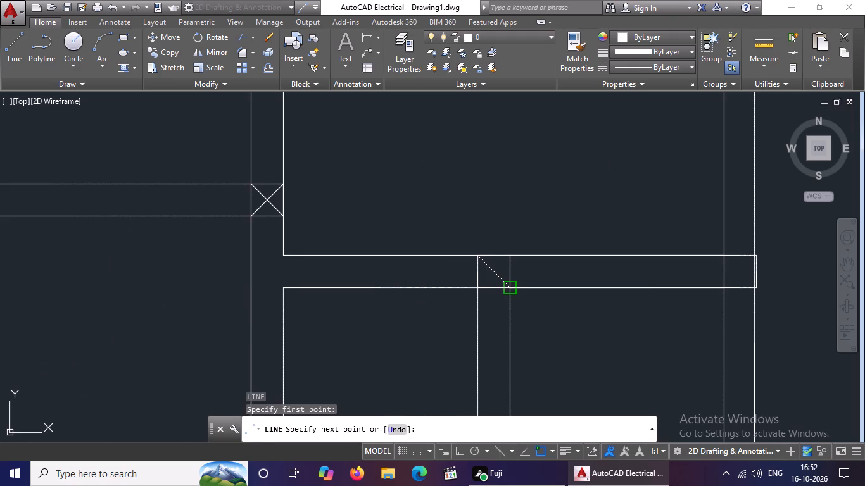
left_click(514, 292)
key("Escape")
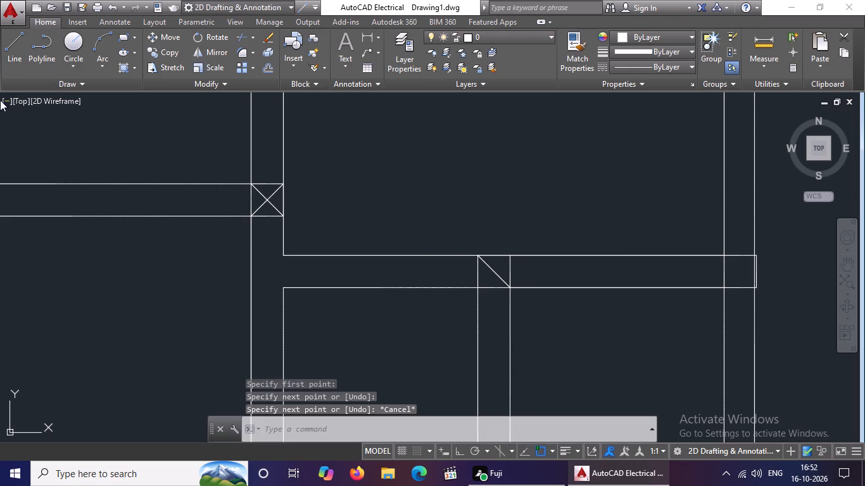
left_click(6, 55)
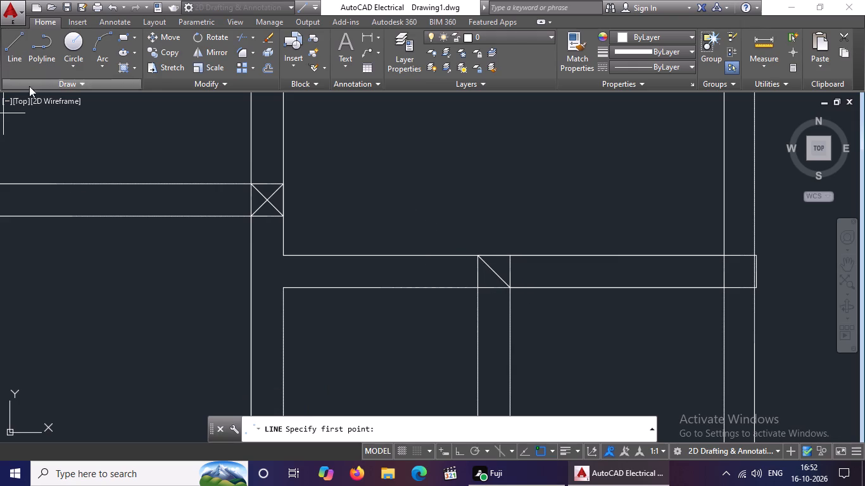
left_click(483, 292)
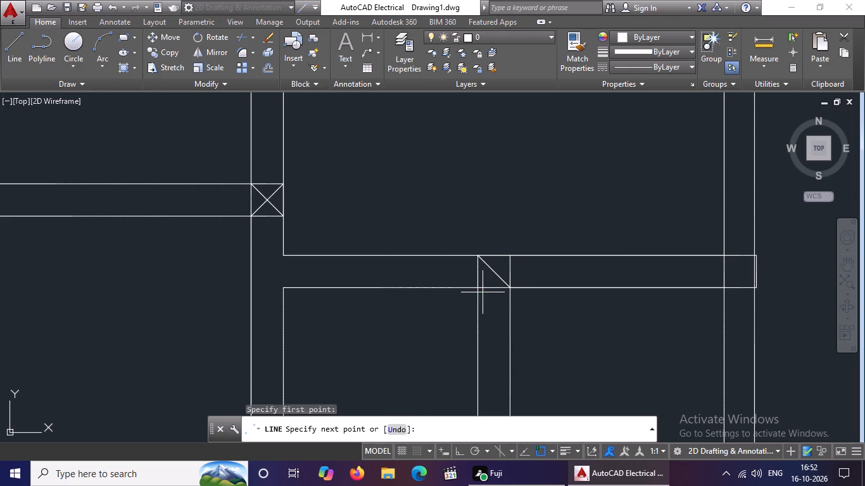
left_click(515, 256)
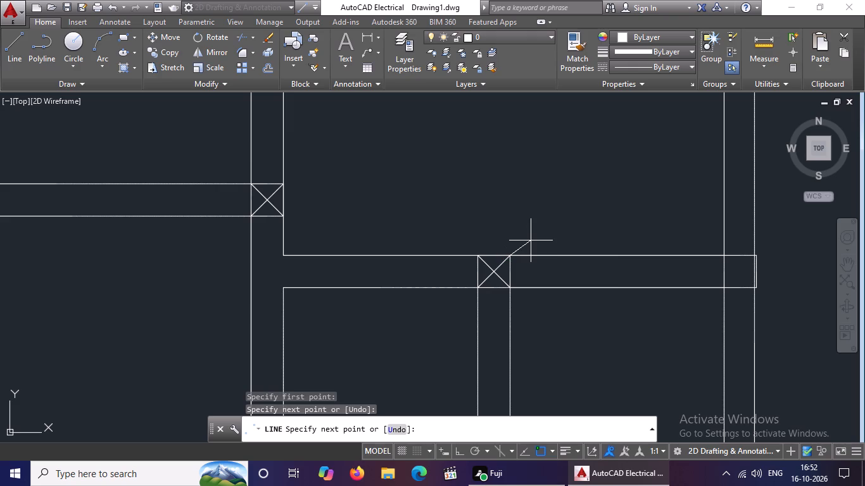
key("Escape")
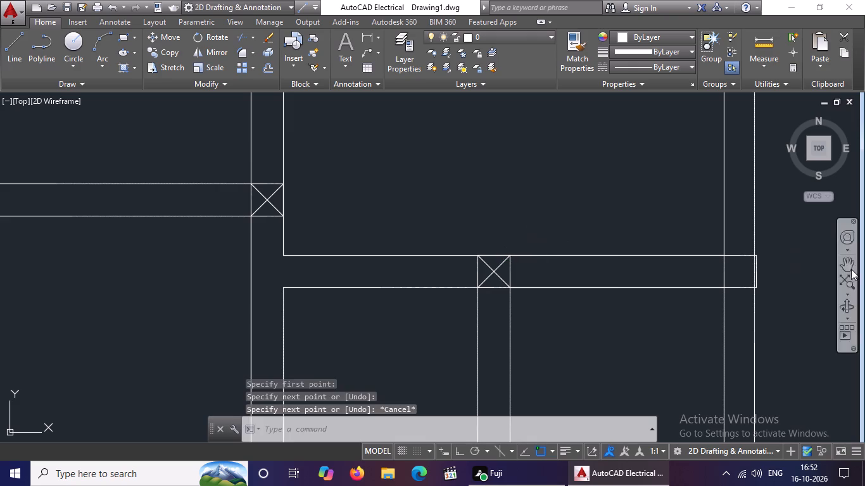
Draw two crossing diagonal lines between opposite corners of the square at the uppermost room's bottom-right corner.
key("l")
key("Return")
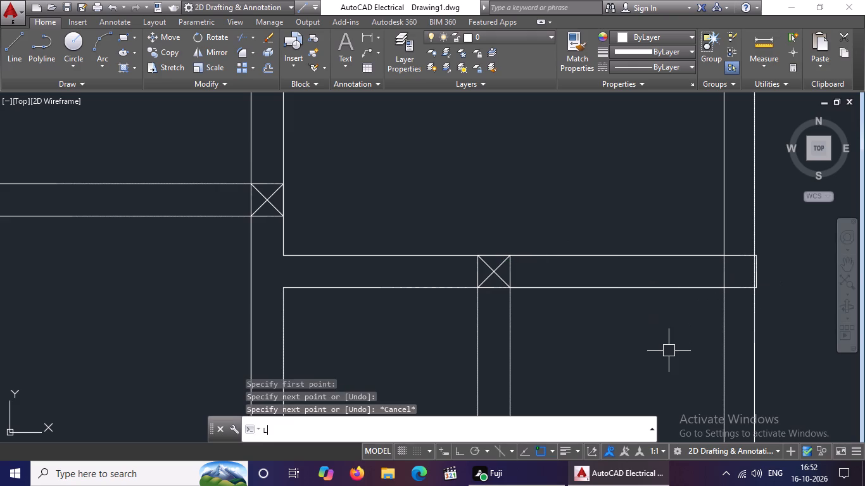
scroll(759, 304, "up", 2)
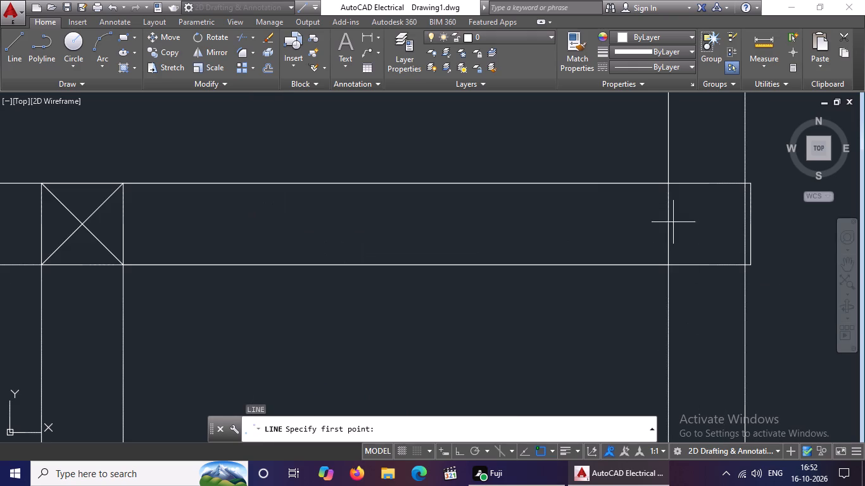
left_click(674, 183)
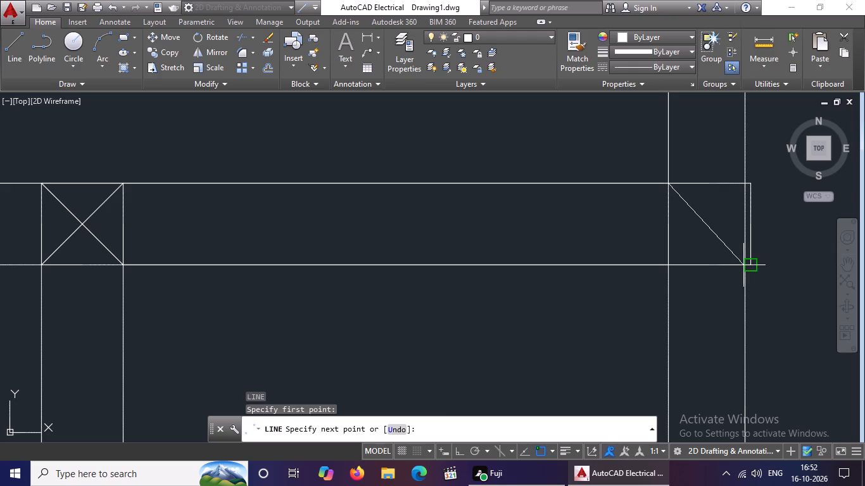
left_click(743, 265)
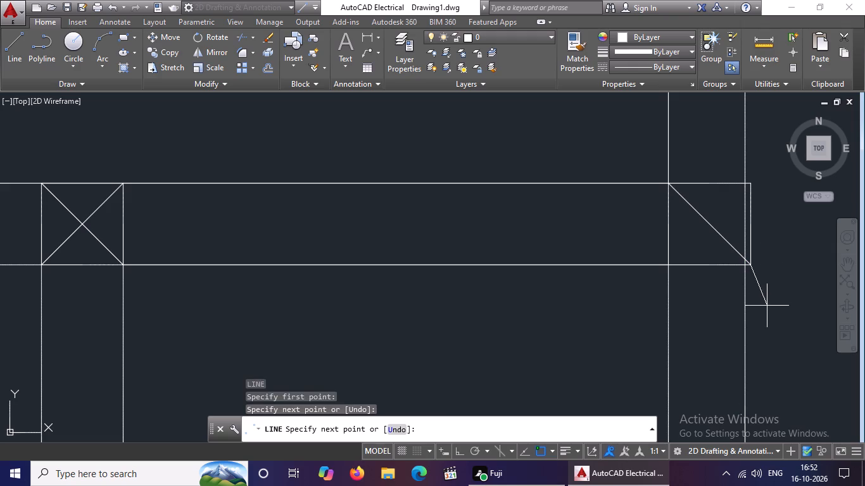
key("Escape")
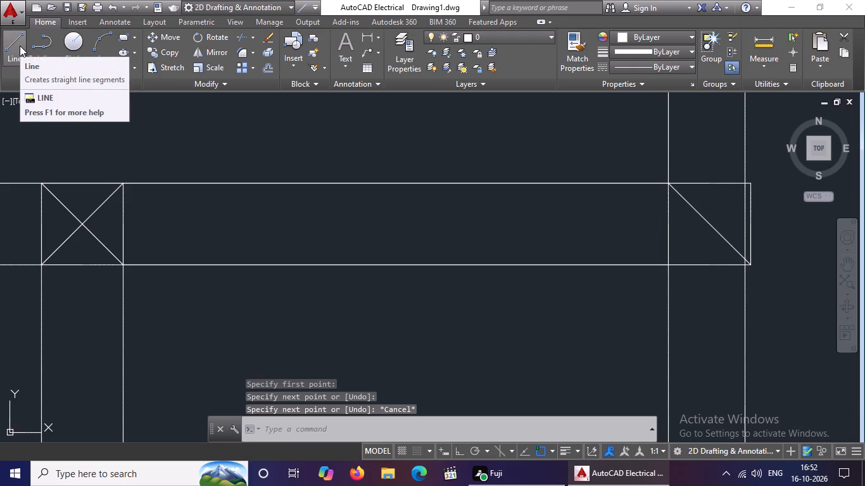
left_click_drag(20, 46, 25, 51)
left_click(668, 259)
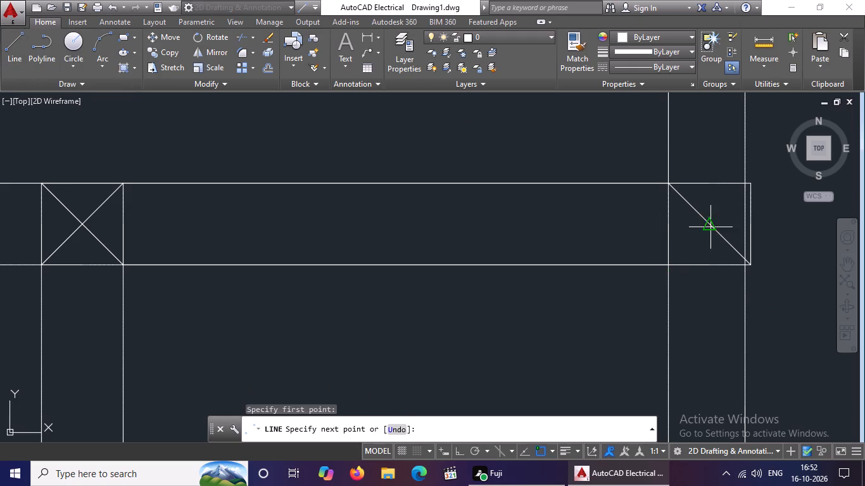
left_click(751, 186)
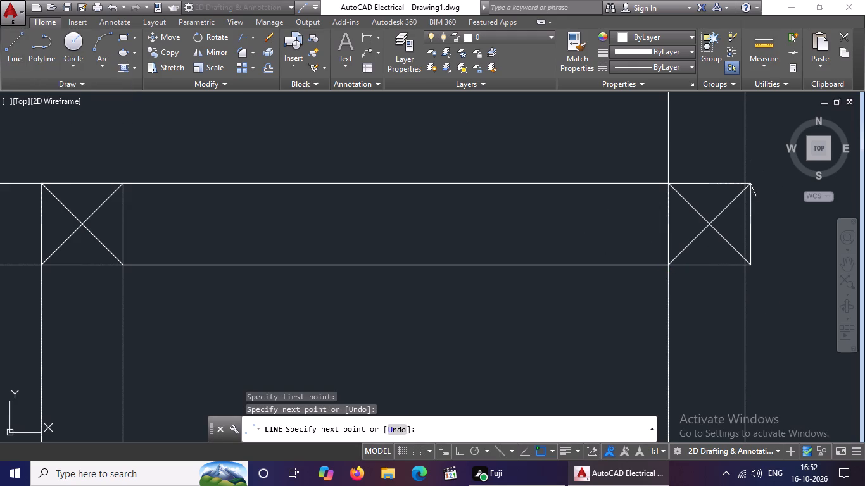
key("Escape")
Trim away all pieces of the outer right wall line inside the crossed square at the uppermost room's bottom-right corner.
type("TR")
key("space")
key("space")
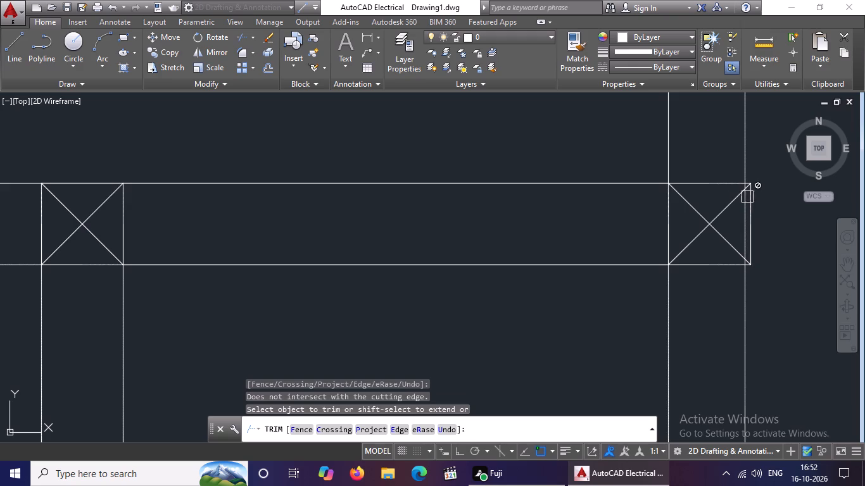
scroll(733, 207, "up", 2)
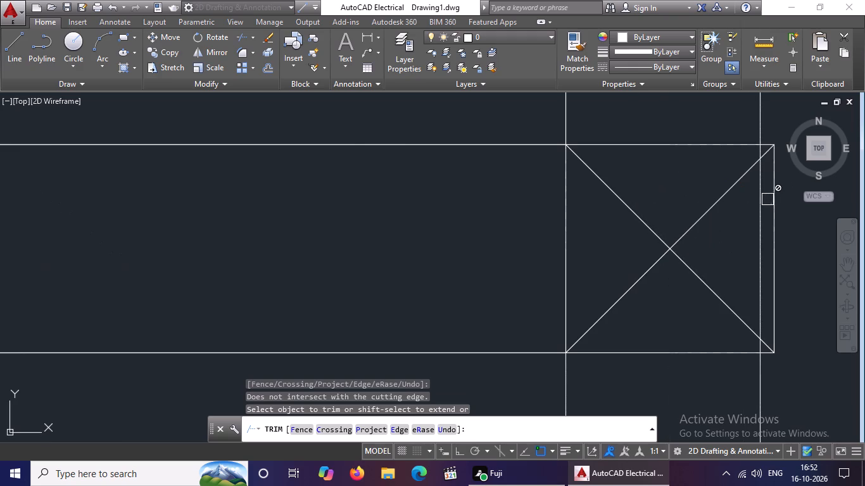
left_click(763, 202)
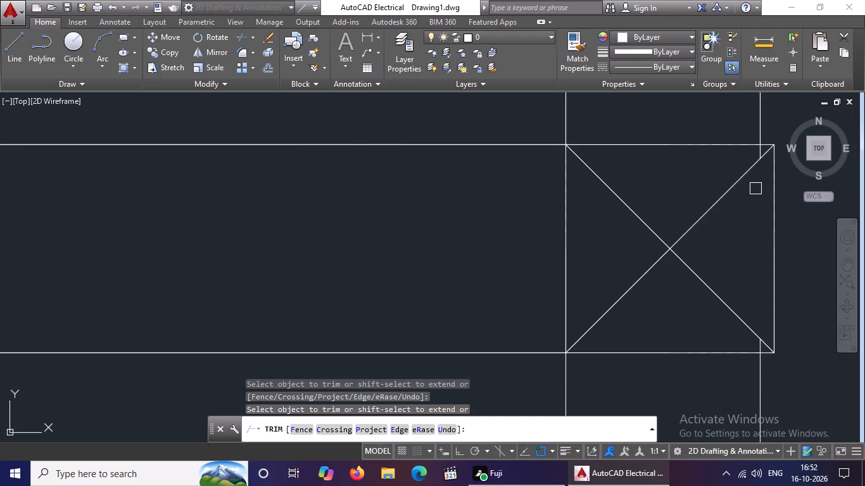
scroll(755, 154, "up", 3)
left_click(759, 151)
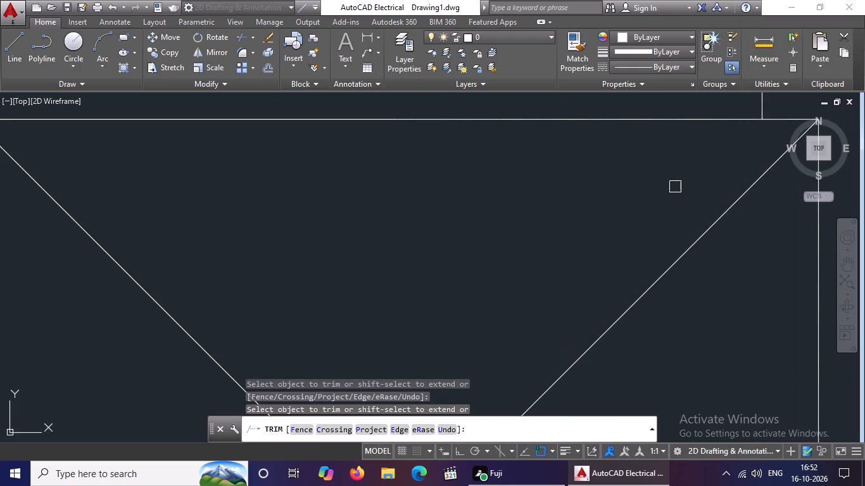
scroll(671, 187, "down", 3)
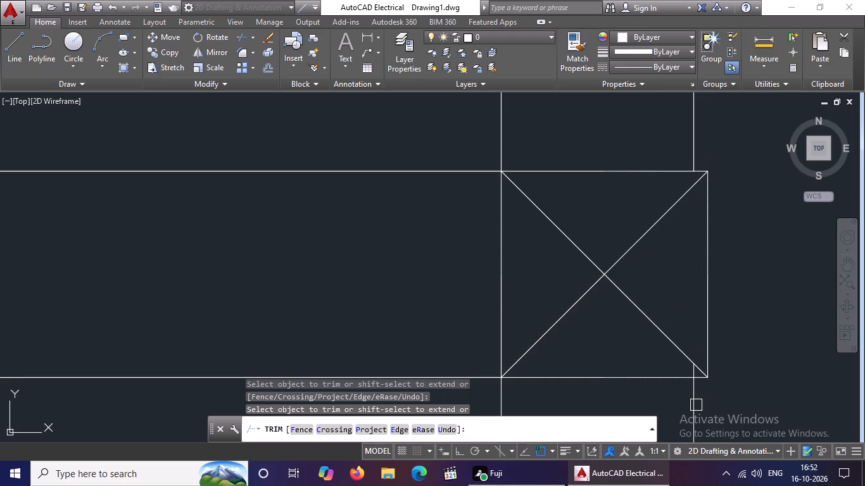
scroll(694, 405, "up", 3)
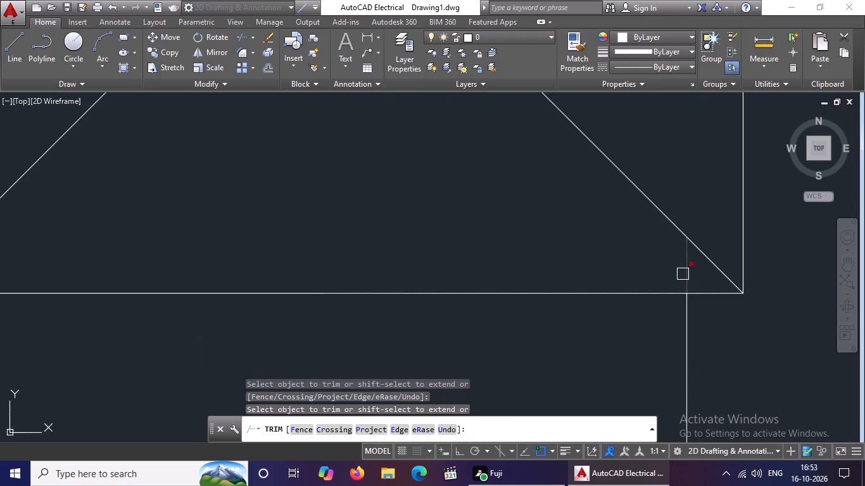
left_click(683, 273)
scroll(686, 284, "down", 6)
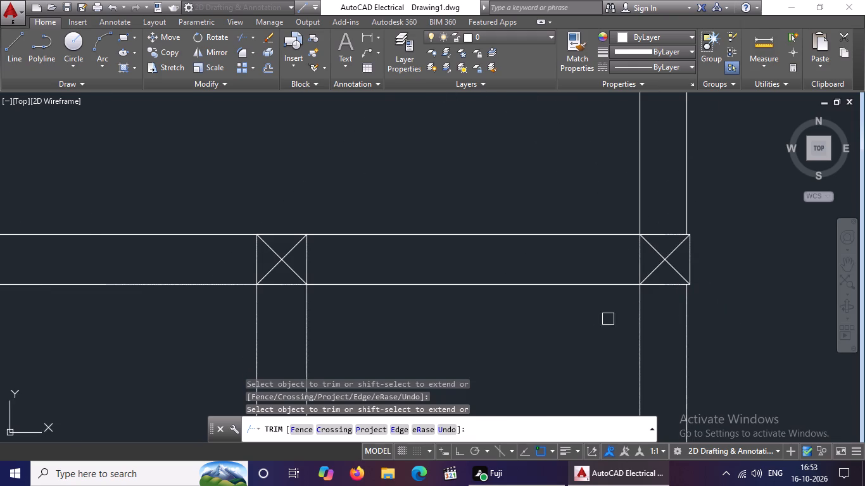
scroll(597, 316, "down", 3)
middle_click_drag(591, 367, 589, 292)
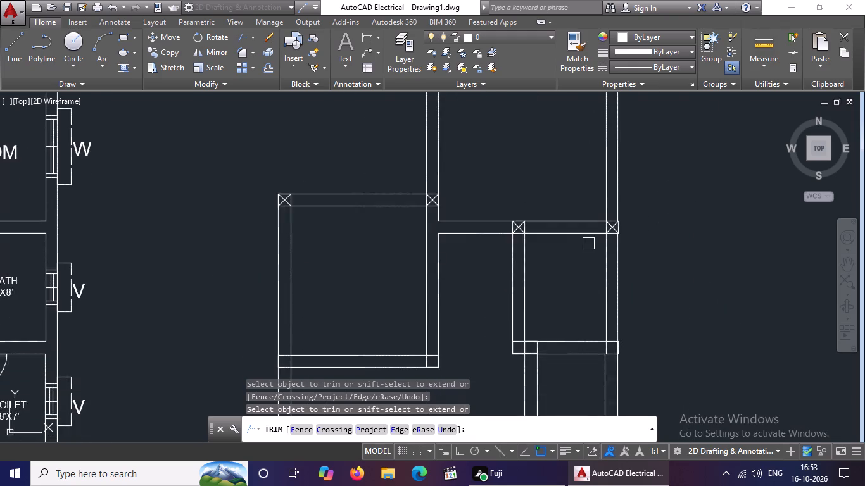
scroll(588, 242, "down", 2)
scroll(582, 358, "up", 2)
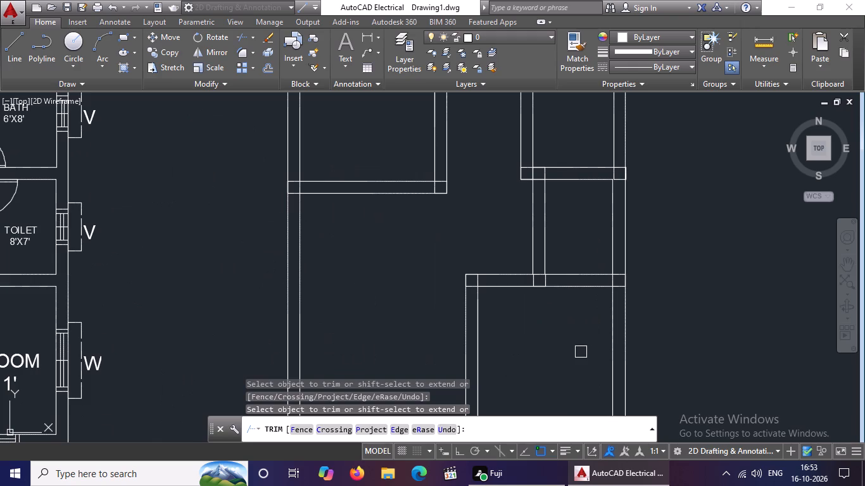
key("Escape")
Draw a diagonal from the bottom-left to the top-right corner of the square at the small right-hand room's bottom-right corner.
key("l")
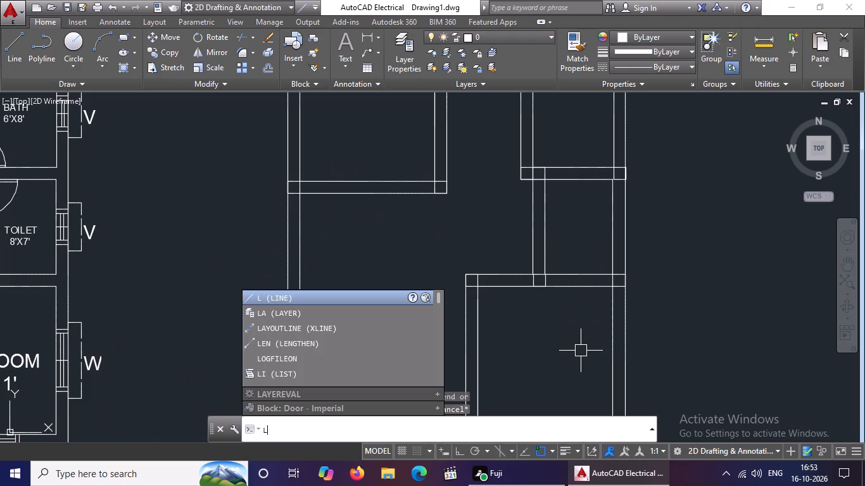
key("Return")
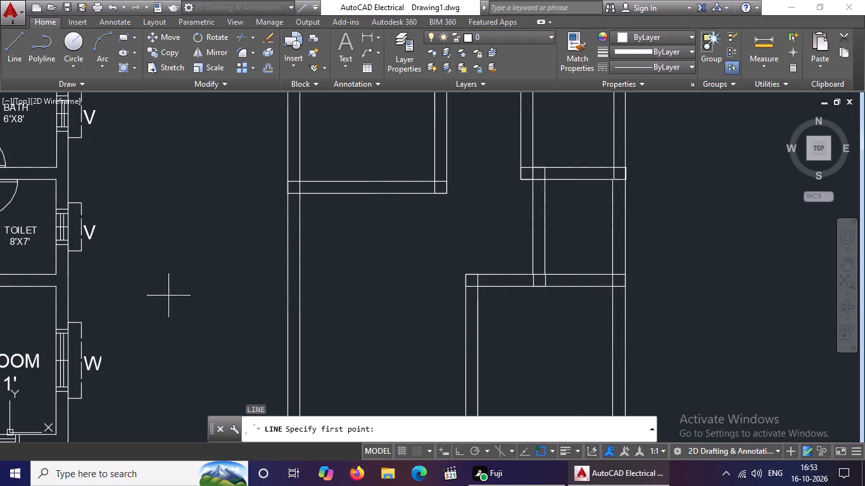
scroll(596, 212, "down", 1)
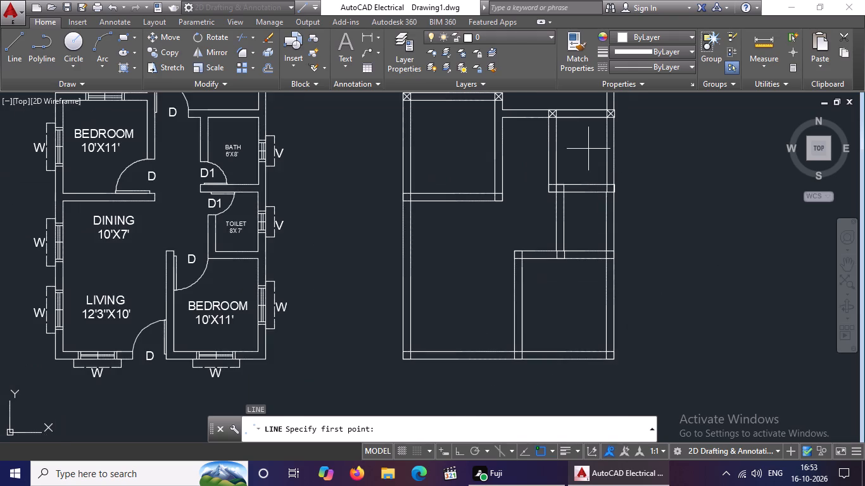
scroll(586, 142, "up", 2)
scroll(657, 284, "up", 3)
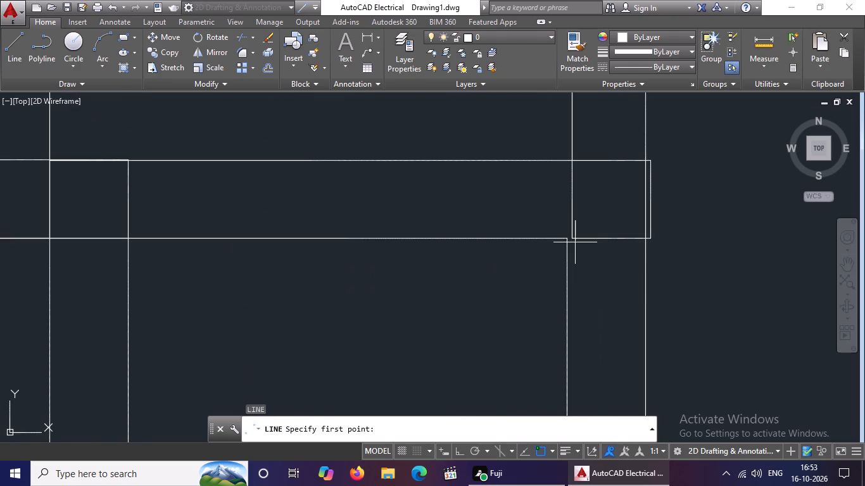
left_click(572, 237)
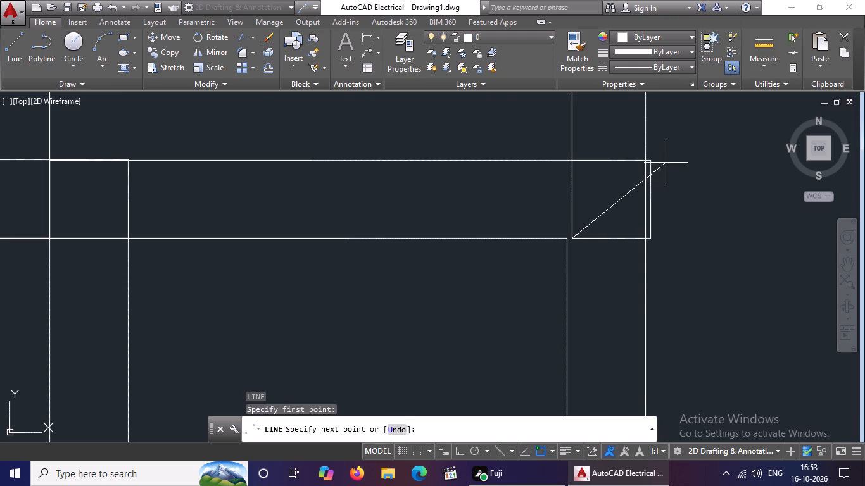
left_click(650, 163)
key("Escape")
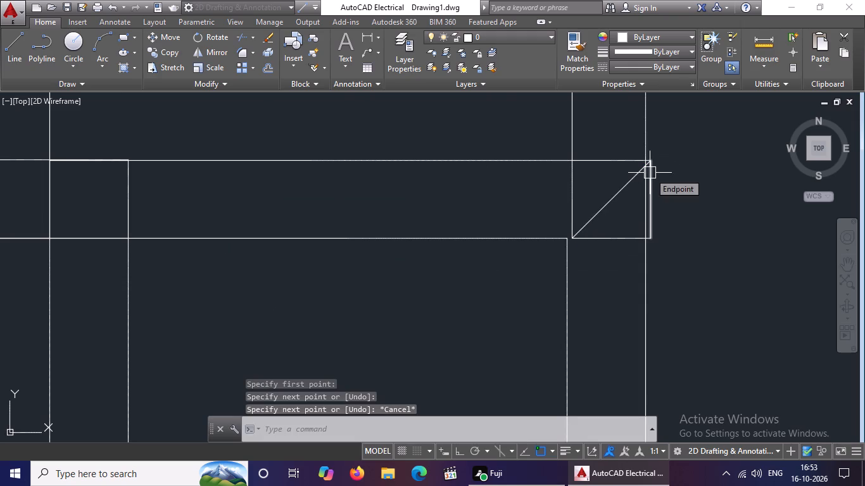
Move that square with its diagonal so its bottom-left corner meets the top end of the inner wall line below.
left_click(548, 137)
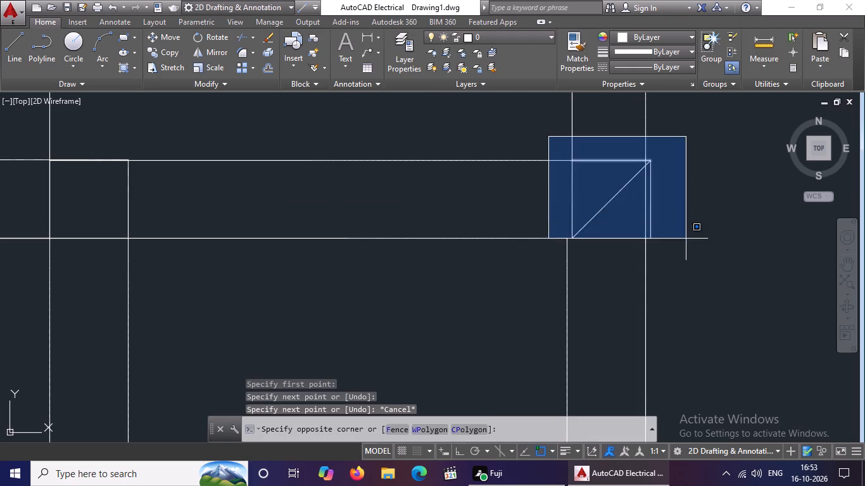
left_click(692, 256)
left_click(168, 39)
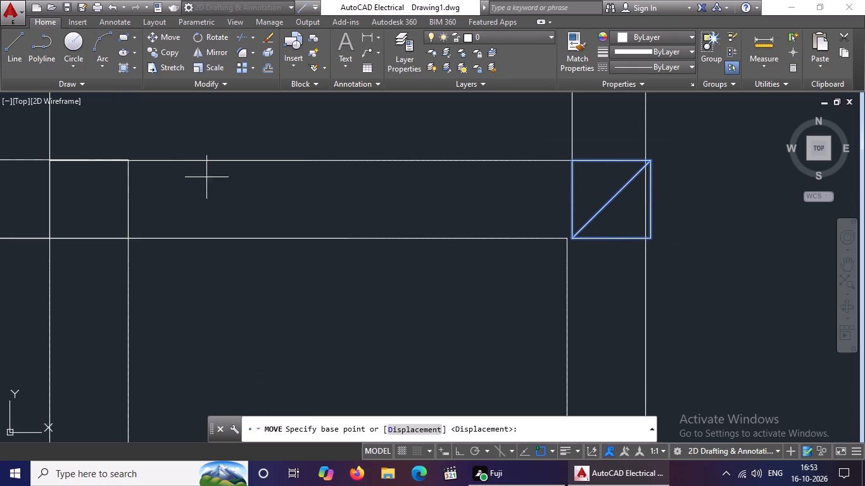
left_click(572, 238)
left_click(564, 239)
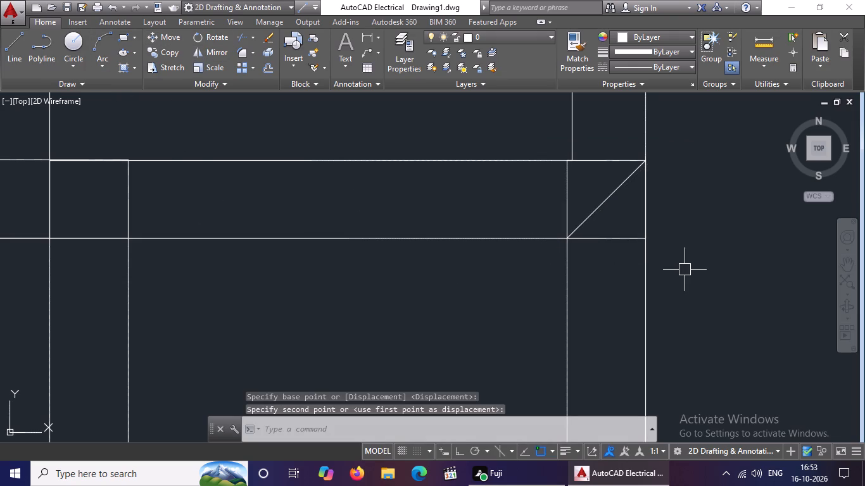
Draw the second diagonal, from top-left to bottom-right corner, in the square at the small right-hand room's bottom-right corner.
key("Escape")
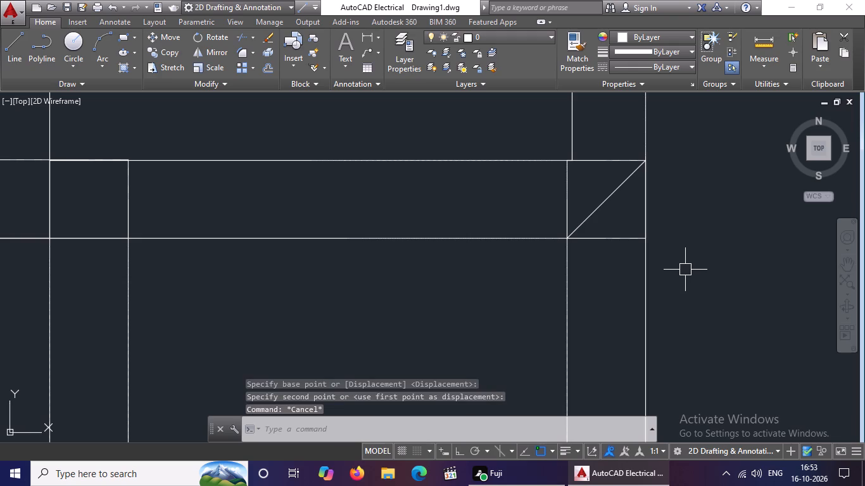
key("l")
key("Return")
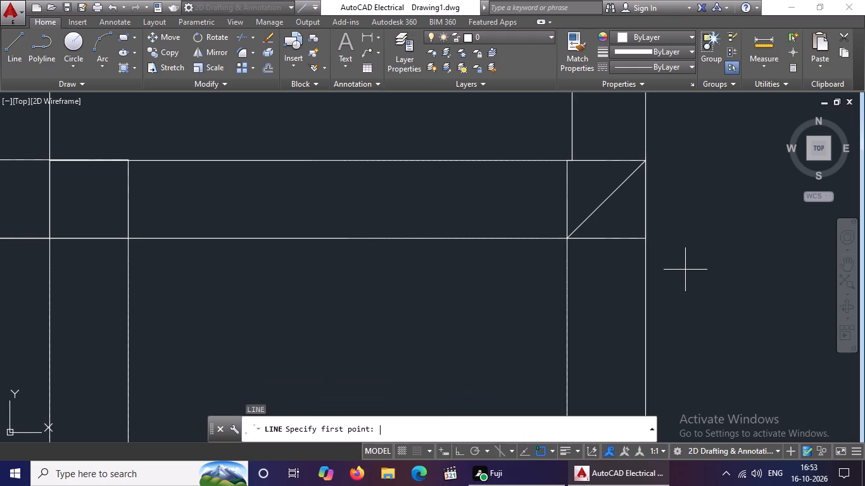
left_click(567, 160)
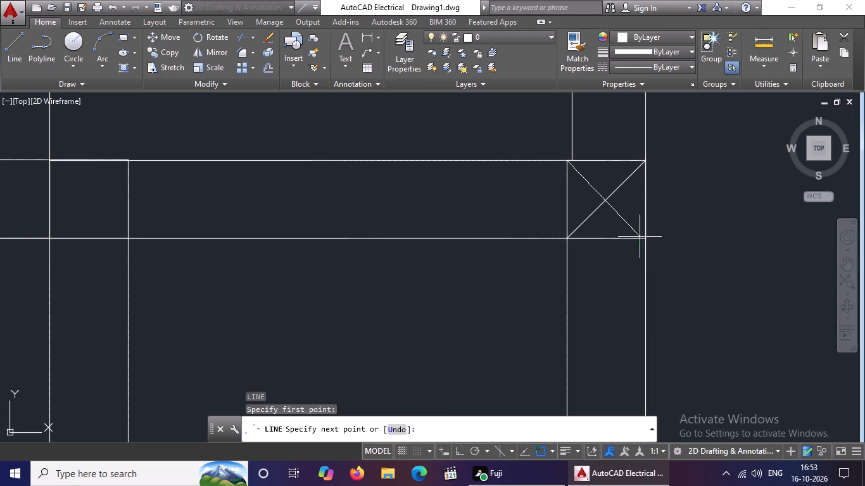
left_click(648, 240)
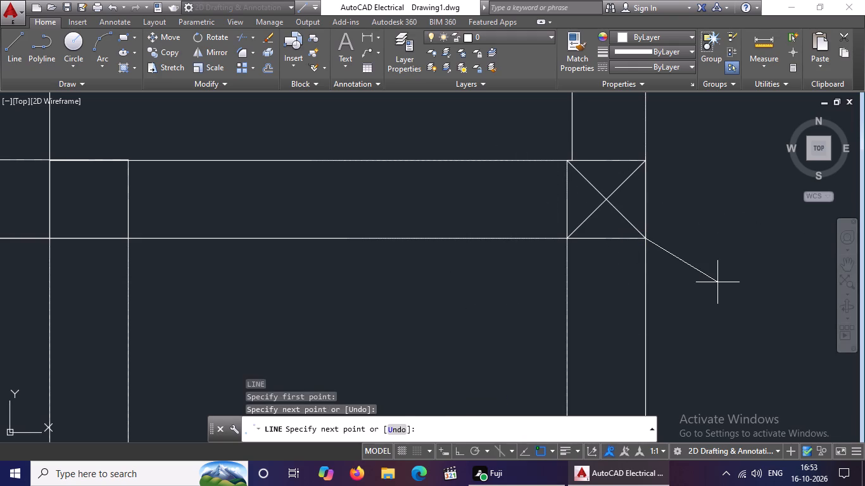
key("Escape")
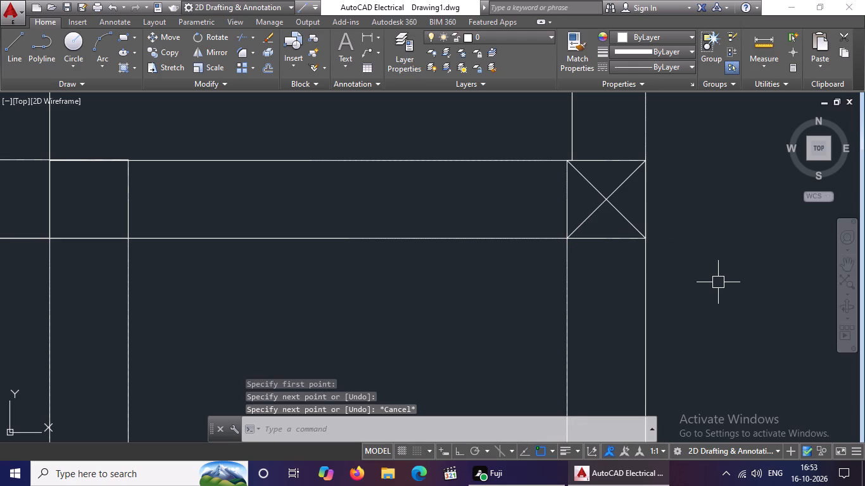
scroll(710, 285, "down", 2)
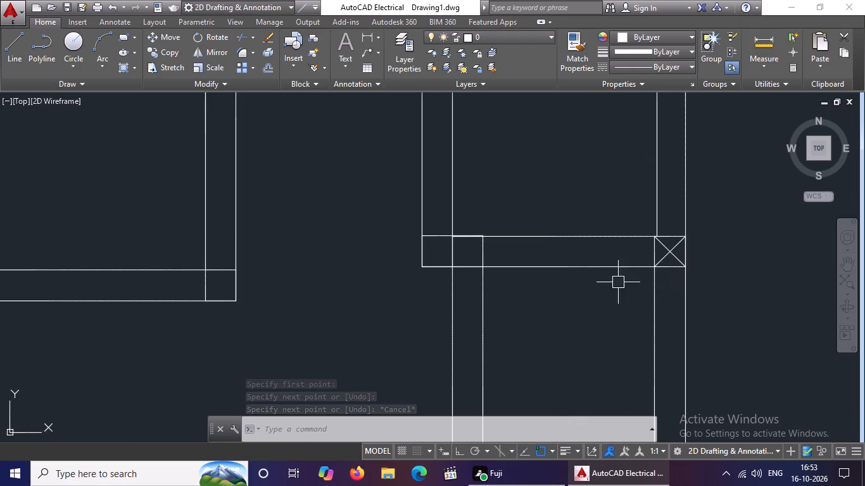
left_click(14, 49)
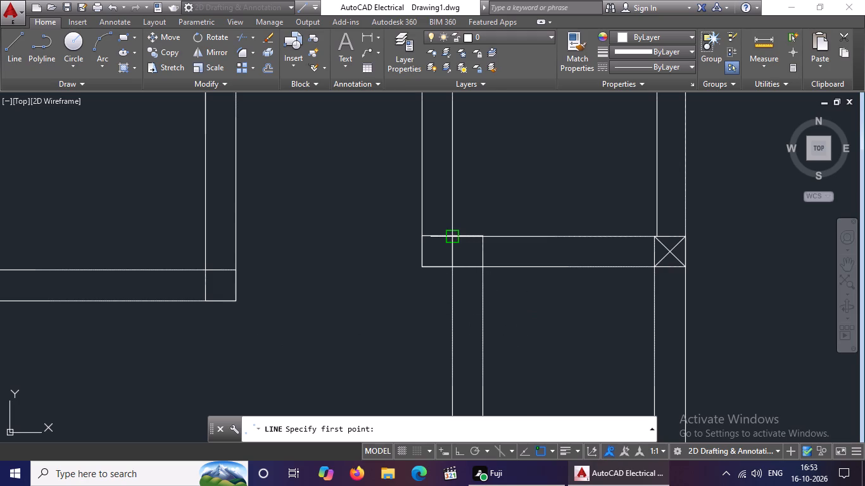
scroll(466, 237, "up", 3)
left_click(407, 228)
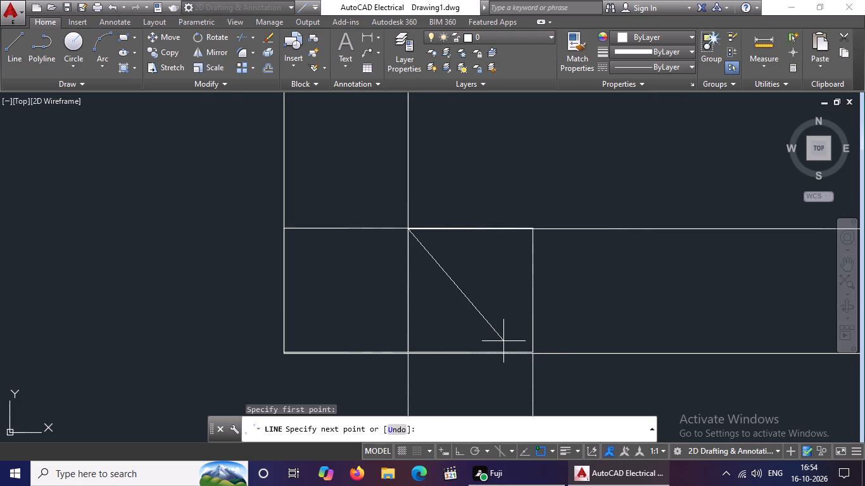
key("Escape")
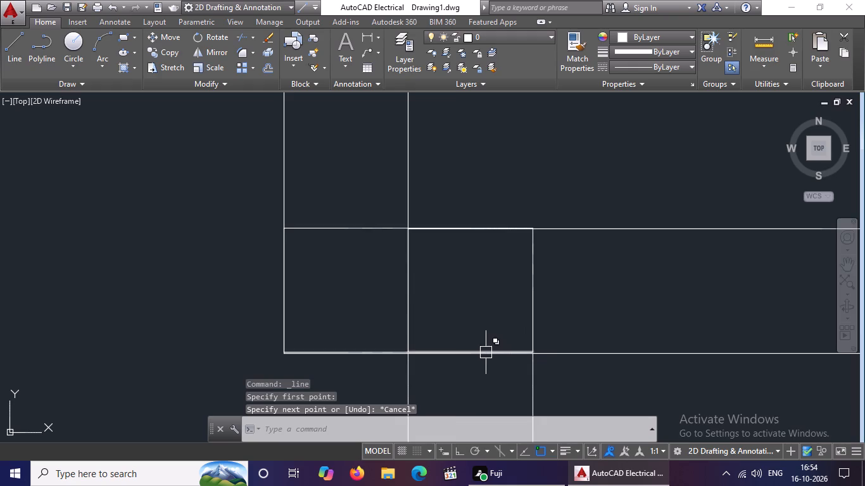
Erase the overlapping lines forming the extra square just right of the small right-hand room's bottom-left corner square.
scroll(486, 352, "down", 2)
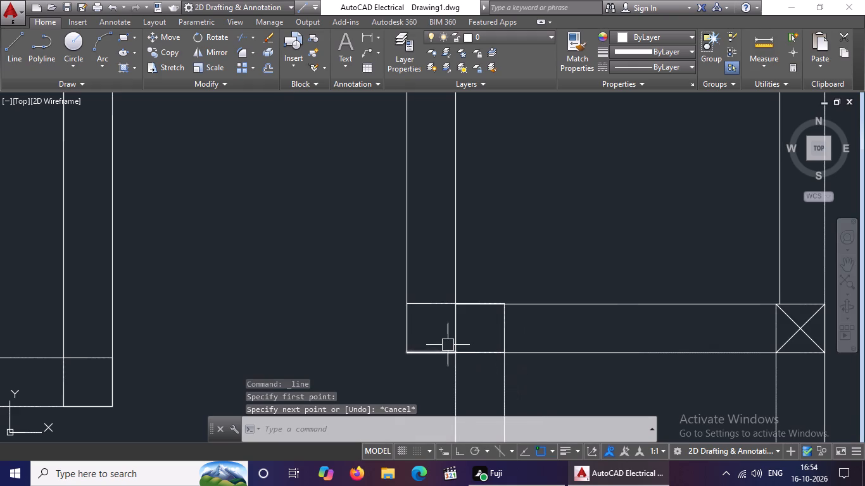
scroll(448, 344, "up", 4)
scroll(507, 331, "down", 3)
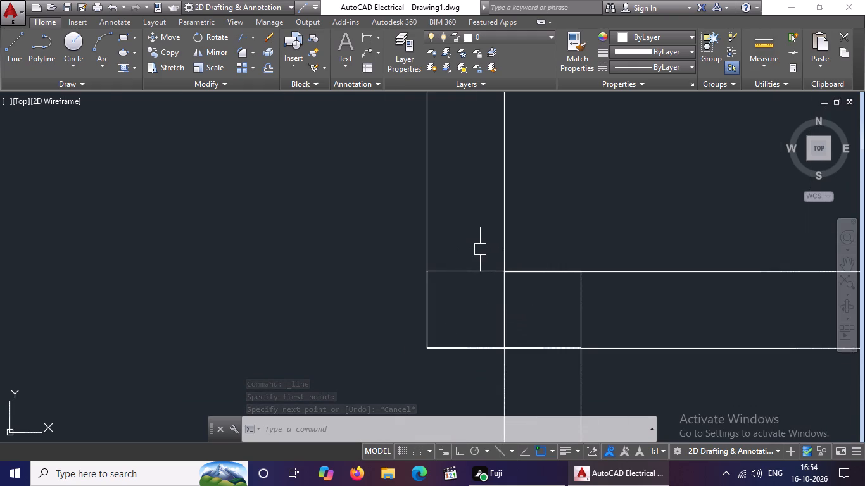
left_click(481, 249)
left_click(616, 382)
key("Delete")
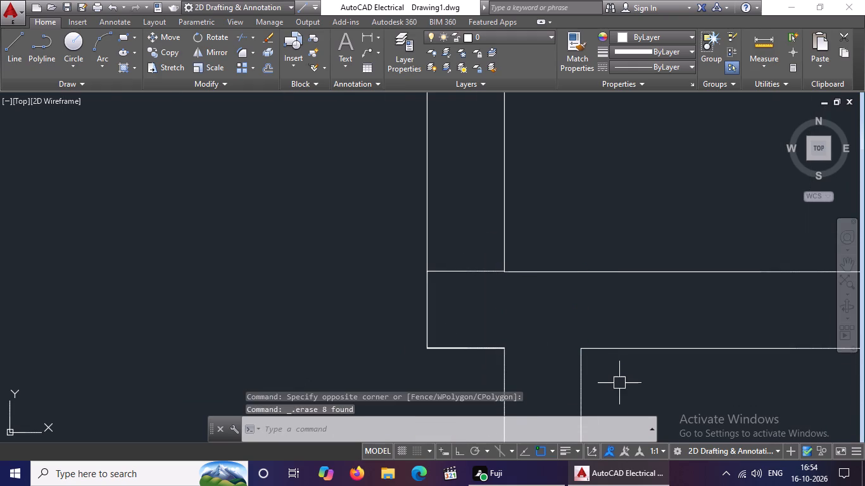
Draw a vertical line closing the right side of the square at the small right-hand room's bottom-left corner.
scroll(600, 366, "down", 2)
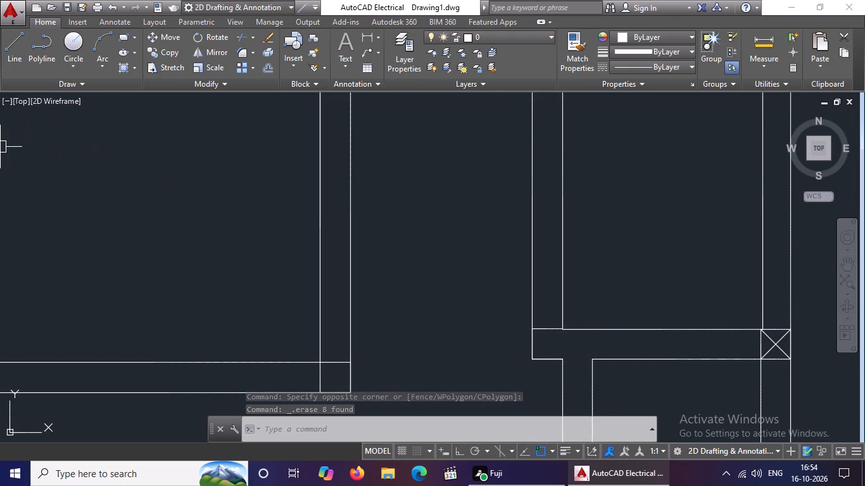
left_click(11, 53)
scroll(525, 347, "up", 3)
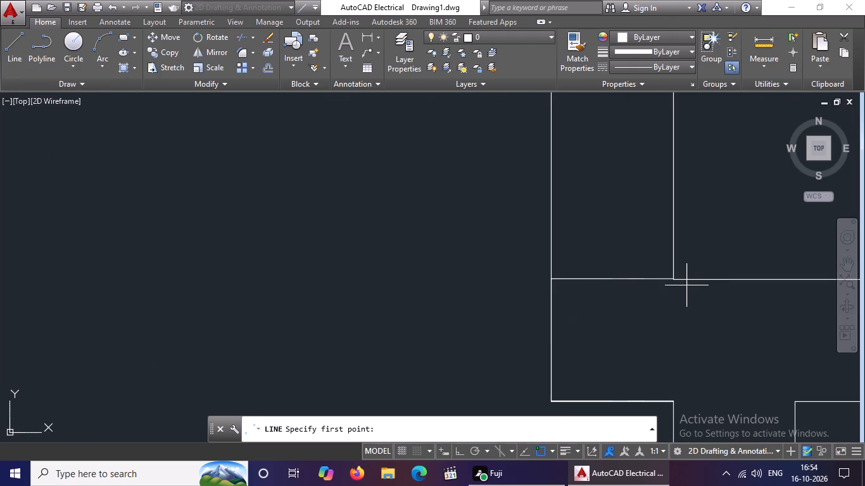
left_click(675, 279)
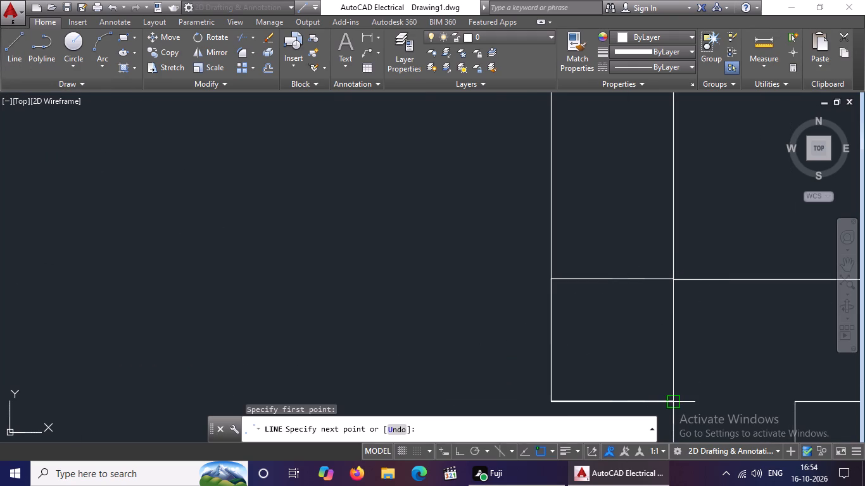
left_click(674, 402)
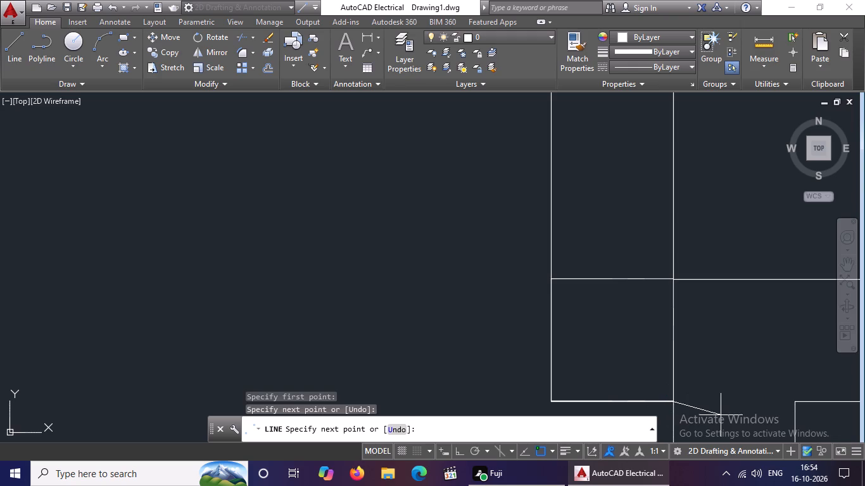
key("Escape")
Extend the lower line of the small right-hand room's bottom wall leftward to the bottom-left corner square.
scroll(722, 416, "down", 4)
middle_click_drag(740, 409, 648, 331)
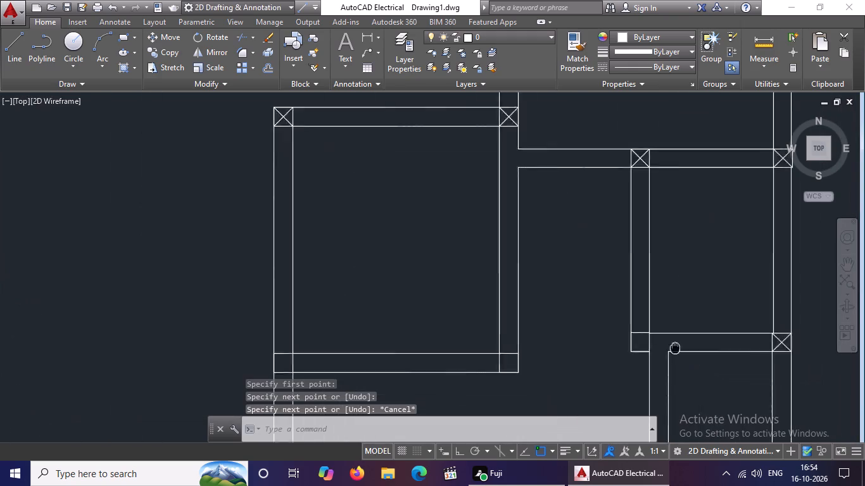
middle_click_drag(648, 331, 607, 310)
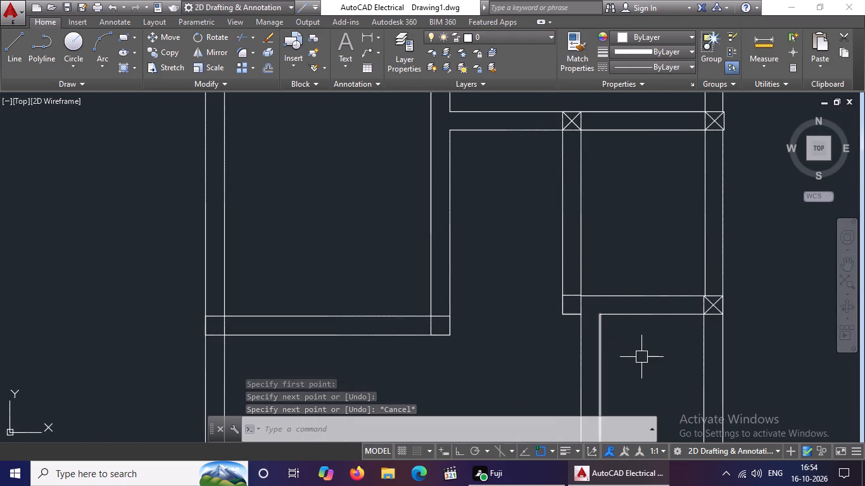
key("Escape")
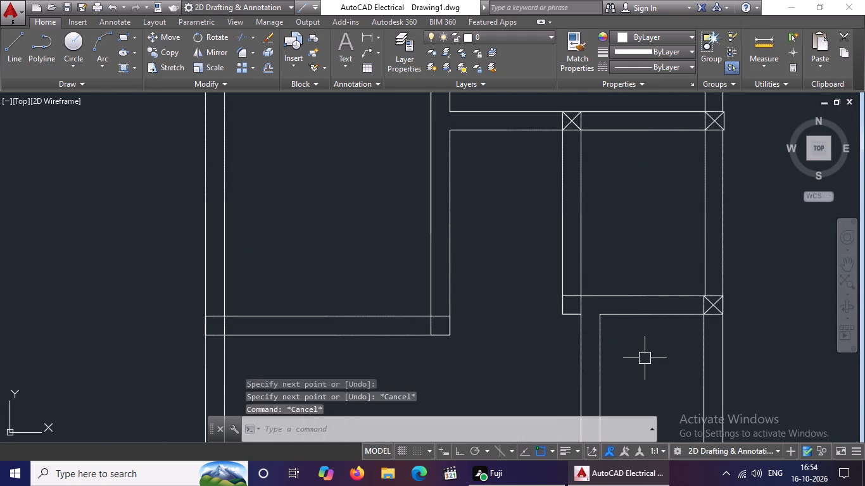
type("EX")
key("space")
key("space")
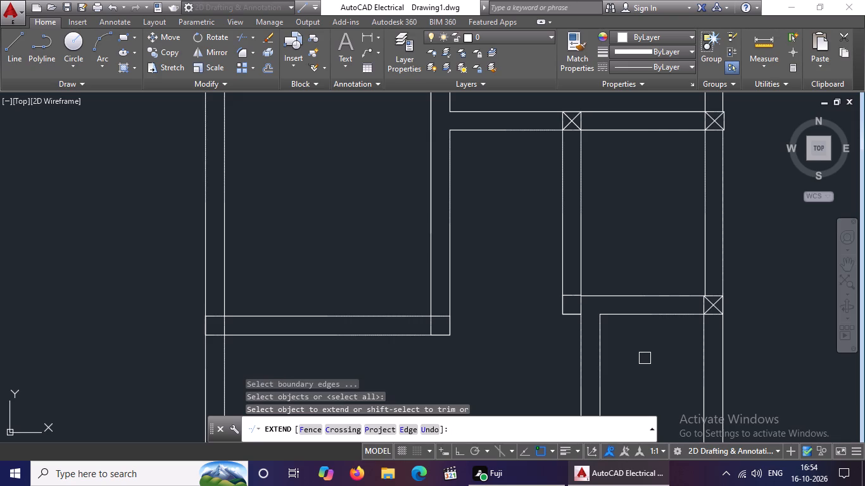
left_click(612, 312)
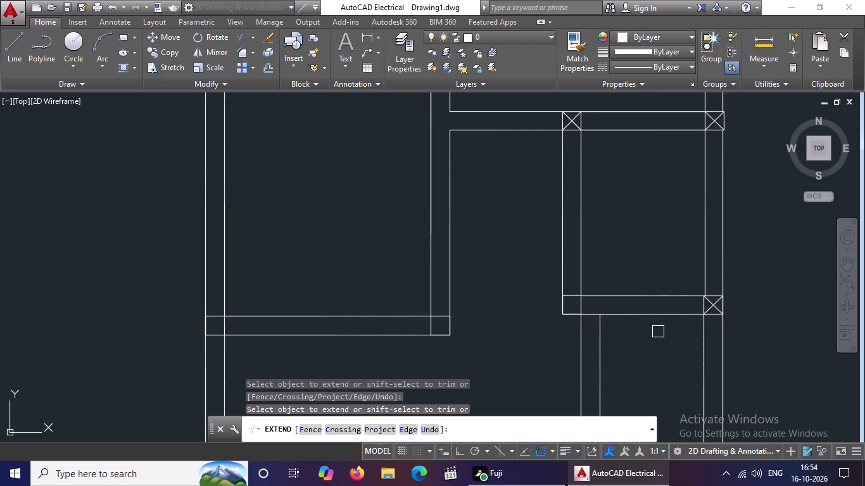
key("Escape")
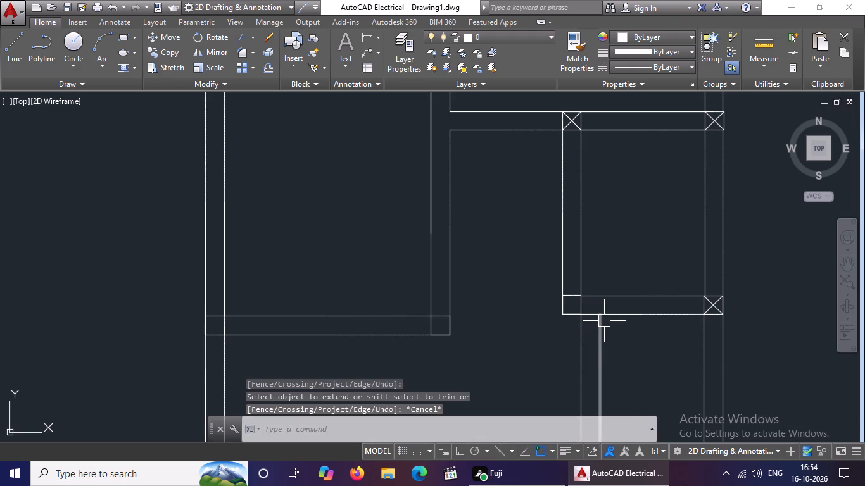
Draw two crossing diagonals between opposite corners of the square at the small right-hand room's bottom-left corner.
key("l")
key("Return")
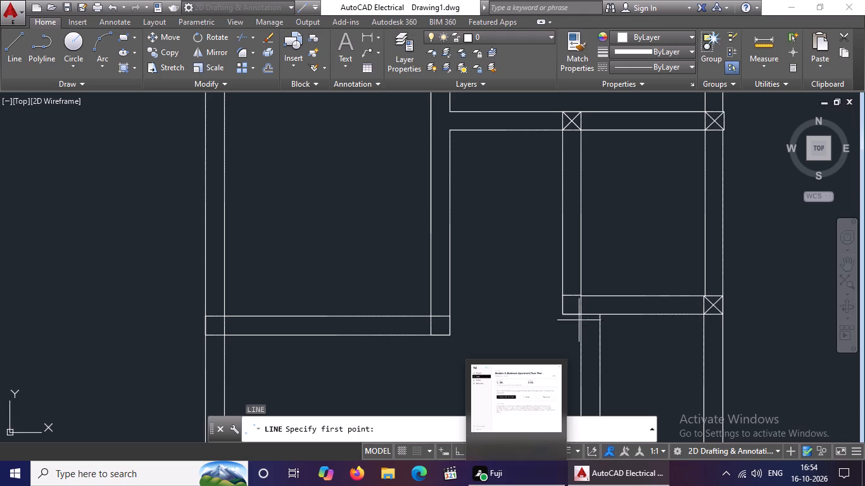
scroll(564, 304, "up", 1)
left_click(559, 290)
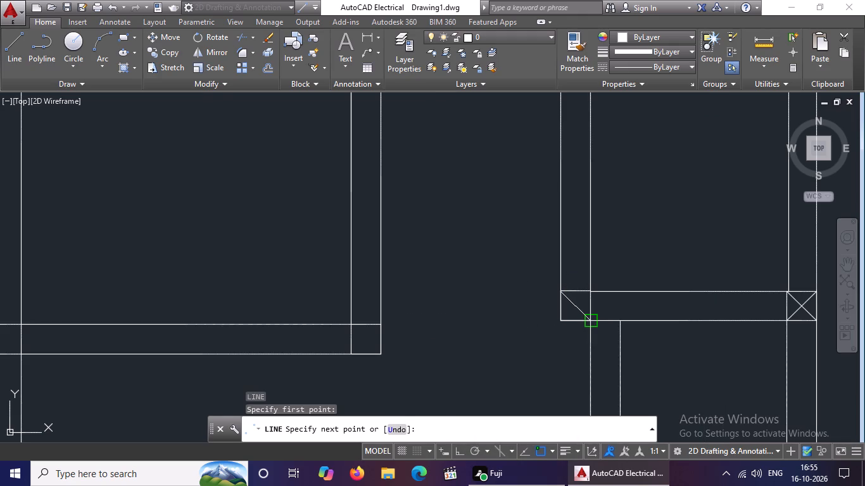
left_click(590, 323)
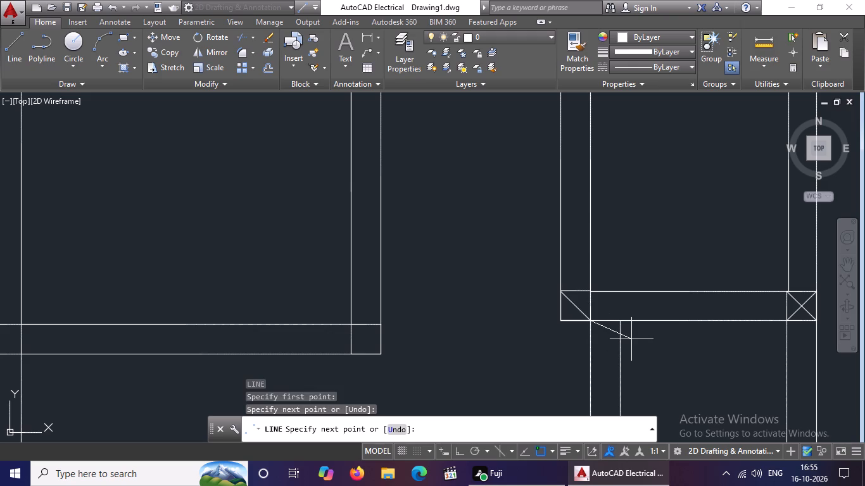
key("Escape")
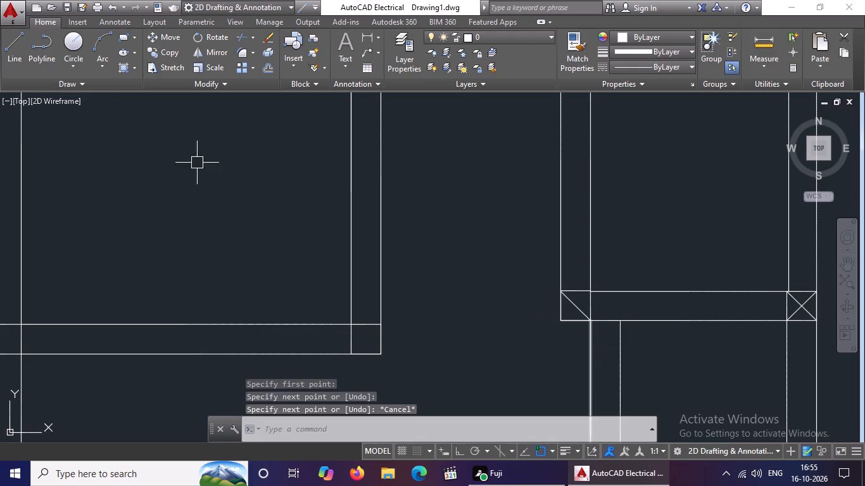
left_click(22, 57)
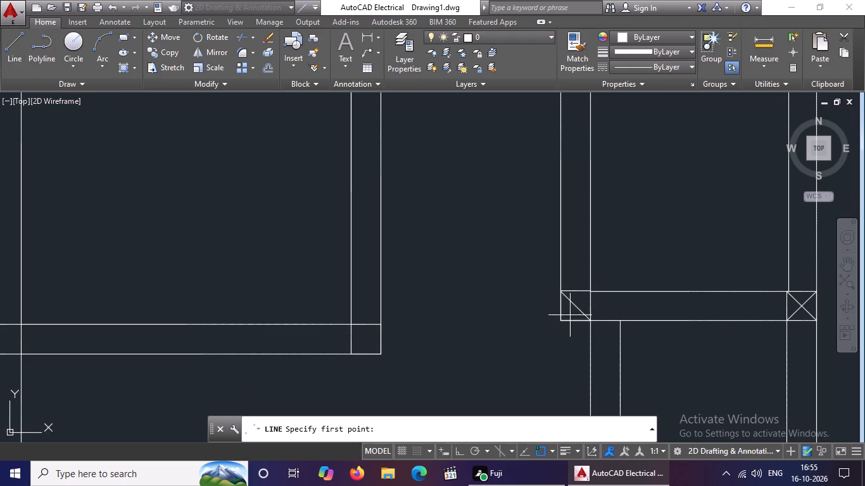
left_click(557, 325)
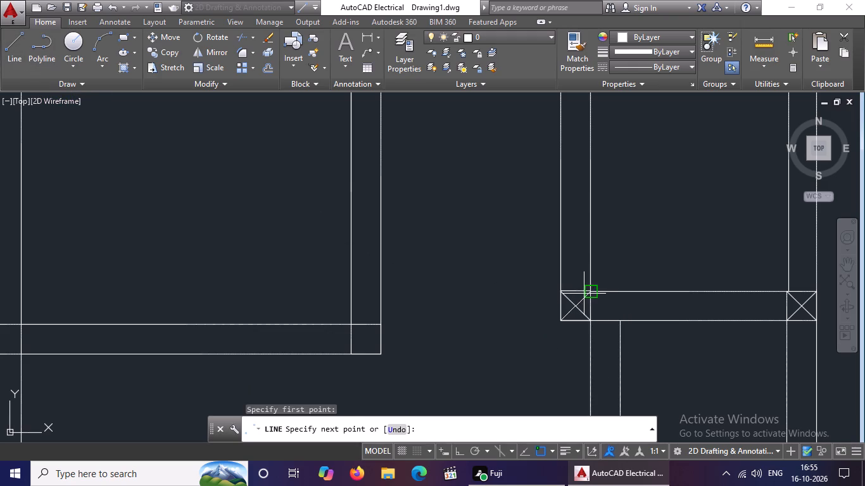
left_click(593, 287)
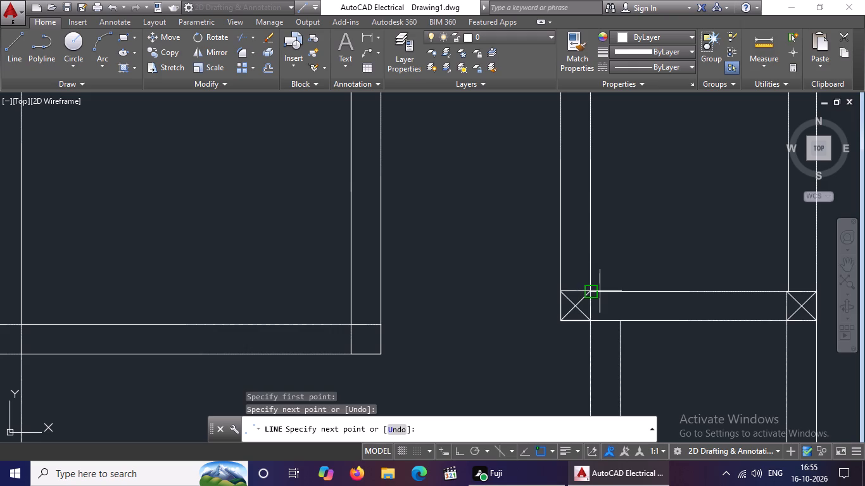
key("Escape")
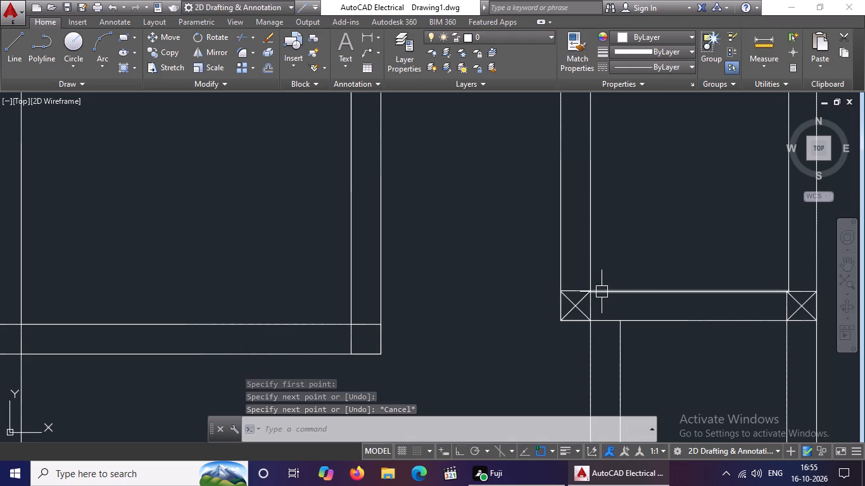
key("Escape")
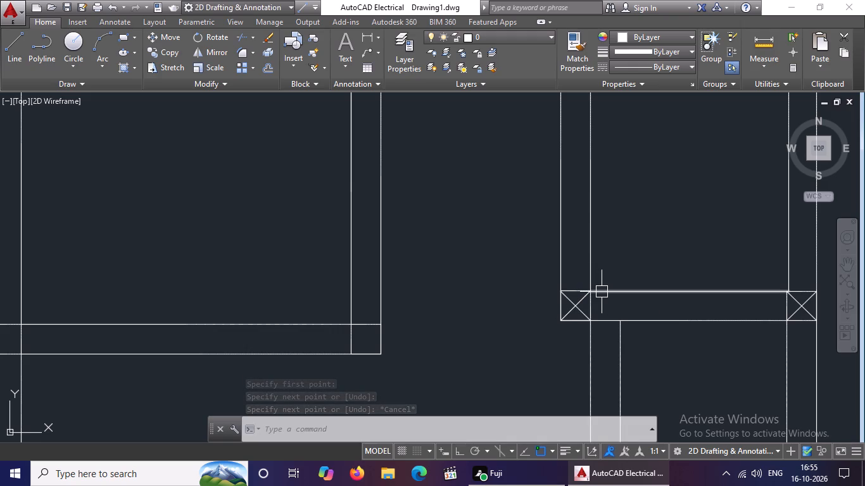
Draw a diagonal from the top-left to the bottom-right corner of the square at the larger left-hand room's bottom-right corner.
scroll(546, 346, "down", 2)
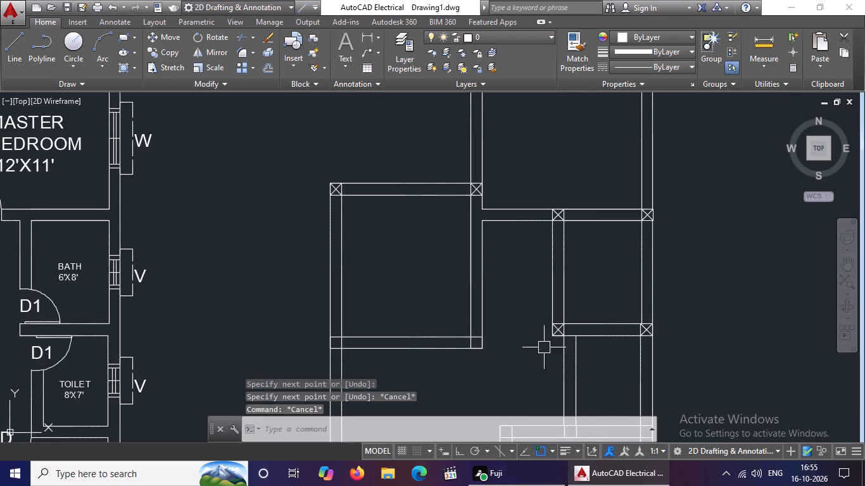
left_click(11, 51)
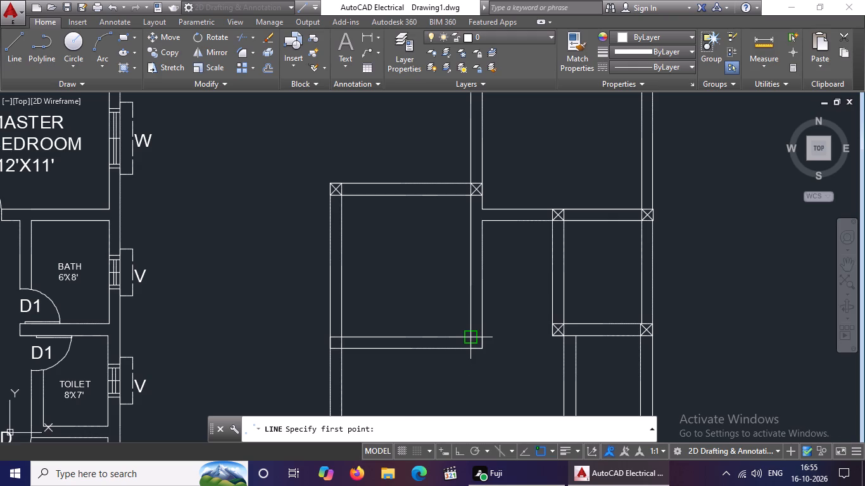
left_click(470, 340)
scroll(484, 349, "up", 3)
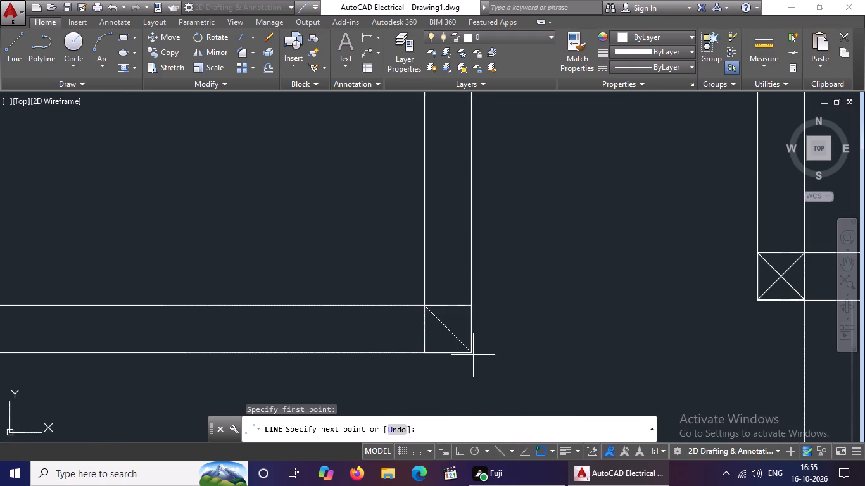
left_click(471, 351)
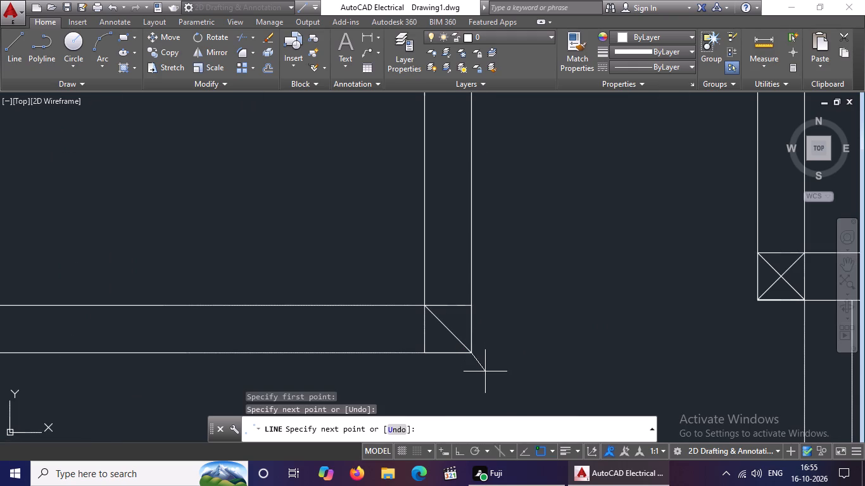